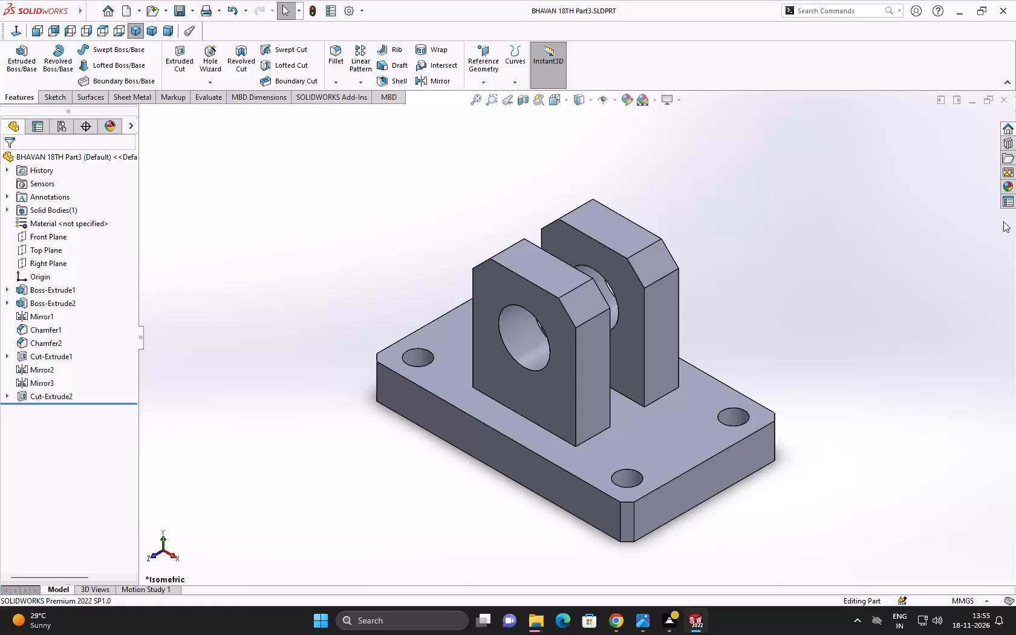
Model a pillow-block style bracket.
Close the open part and create a new part document.
{"action": "left_click", "coordinate": [1005, 100]}
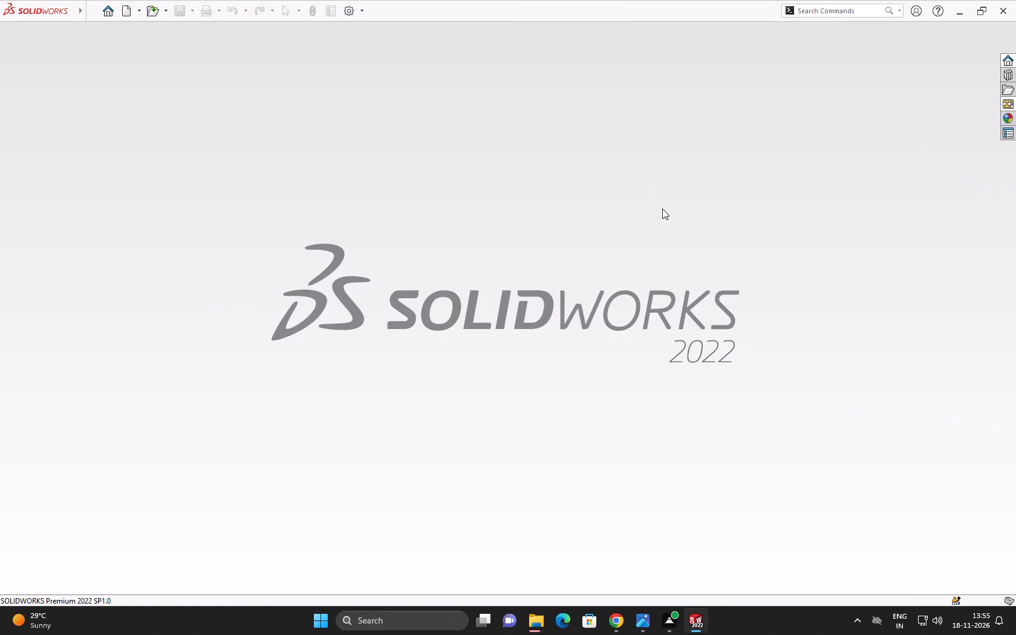
{"action": "left_click", "coordinate": [124, 8]}
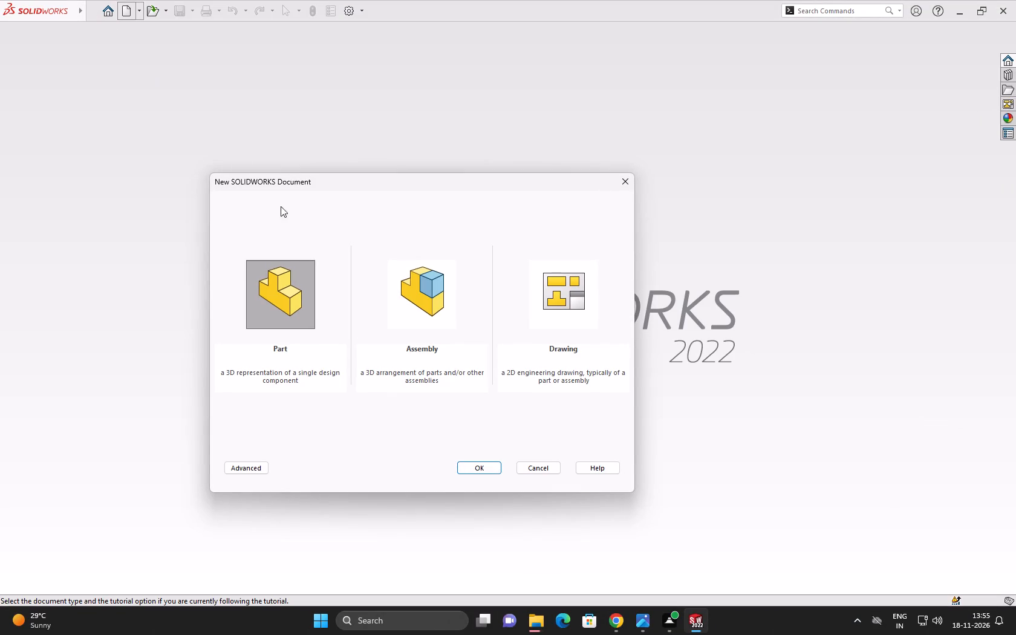
{"action": "left_click", "coordinate": [474, 466]}
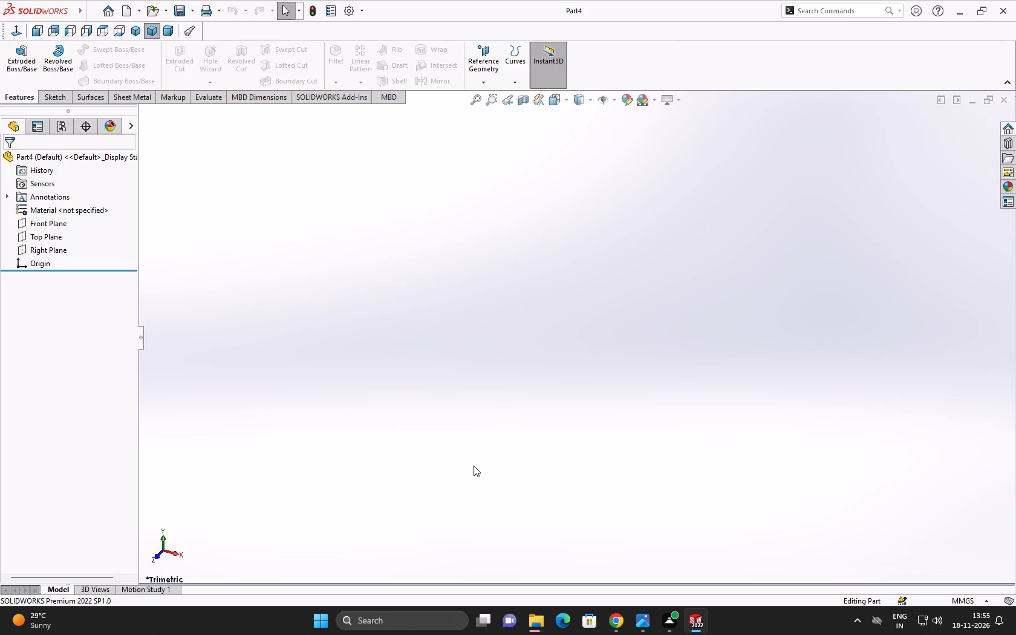
Start a sketch on the Top Plane and draw a center rectangle about 190 by 85 mm centred on the origin.
{"action": "left_click", "coordinate": [54, 240]}
{"action": "left_click", "coordinate": [67, 221]}
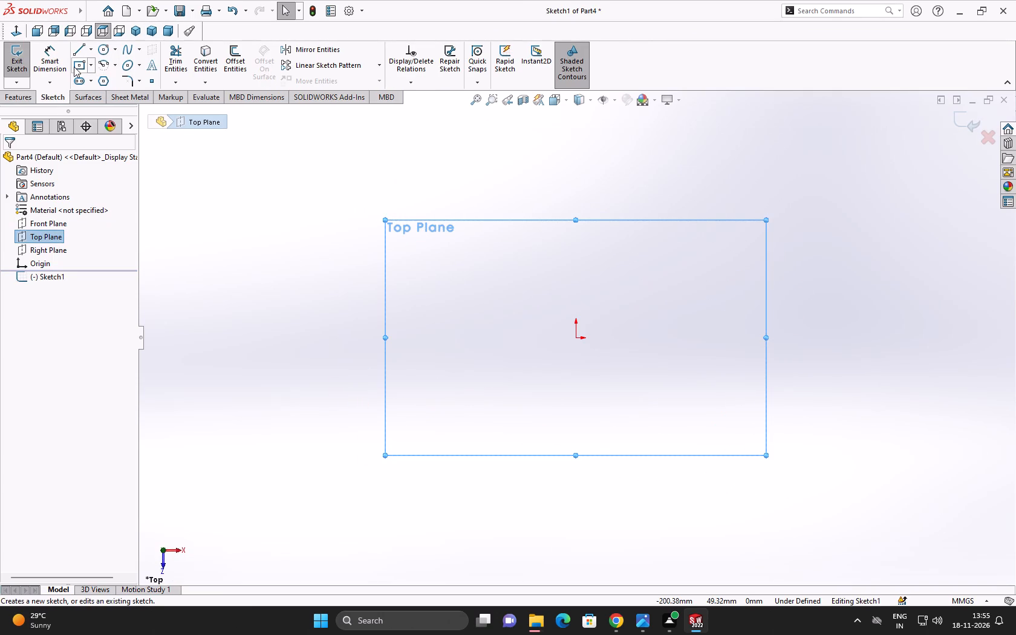
{"action": "left_click", "coordinate": [79, 65]}
{"action": "left_click", "coordinate": [574, 337]}
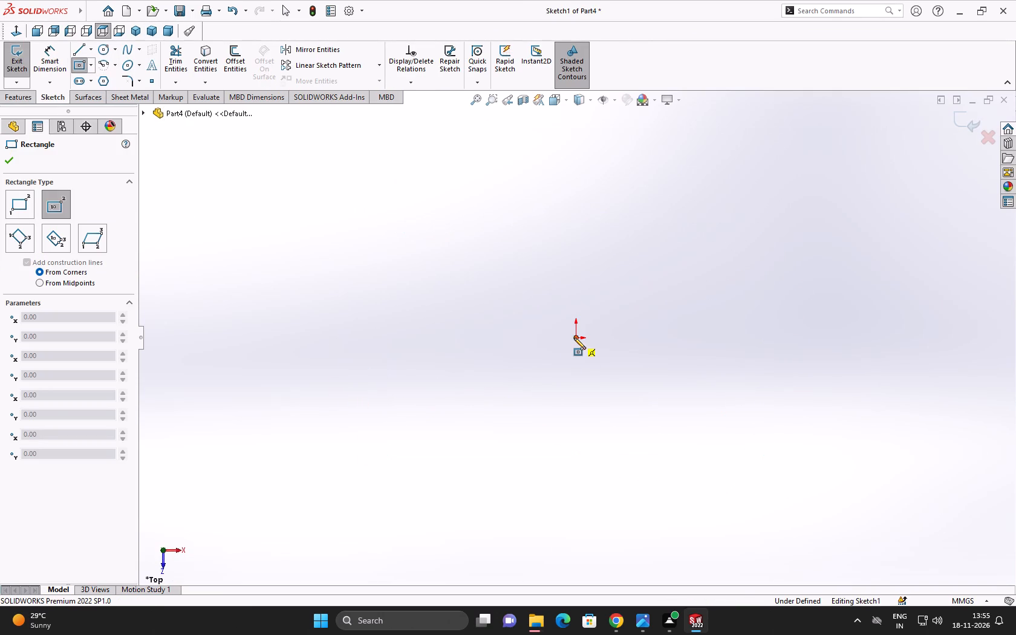
{"action": "left_click", "coordinate": [372, 247]}
{"action": "right_click", "coordinate": [372, 247]}
{"action": "left_click", "coordinate": [382, 253]}
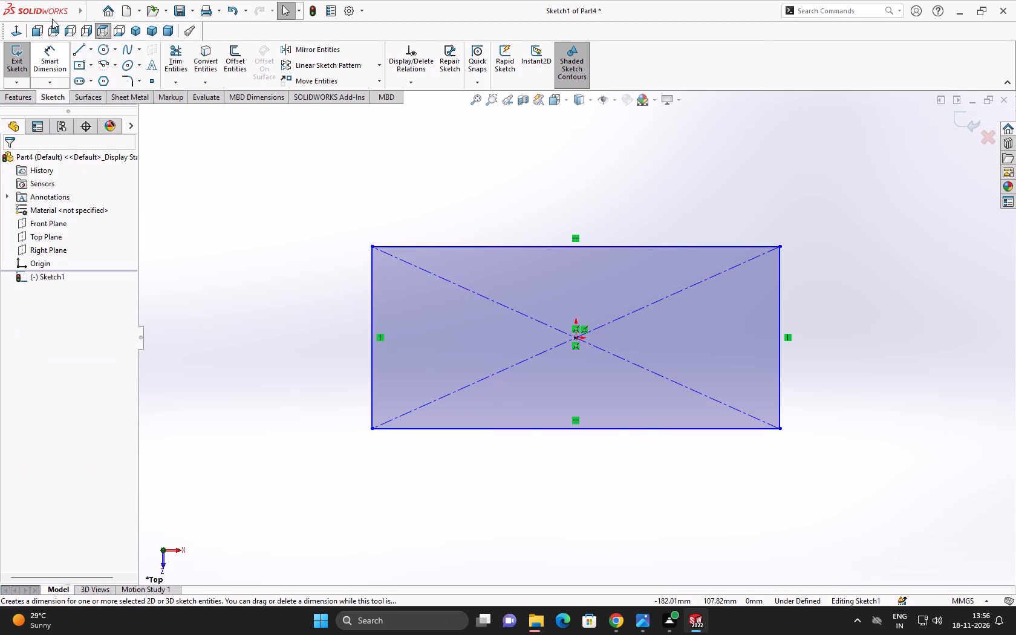
Dimension the rectangle to 60 mm long and 40 mm wide.
{"action": "left_click", "coordinate": [56, 51]}
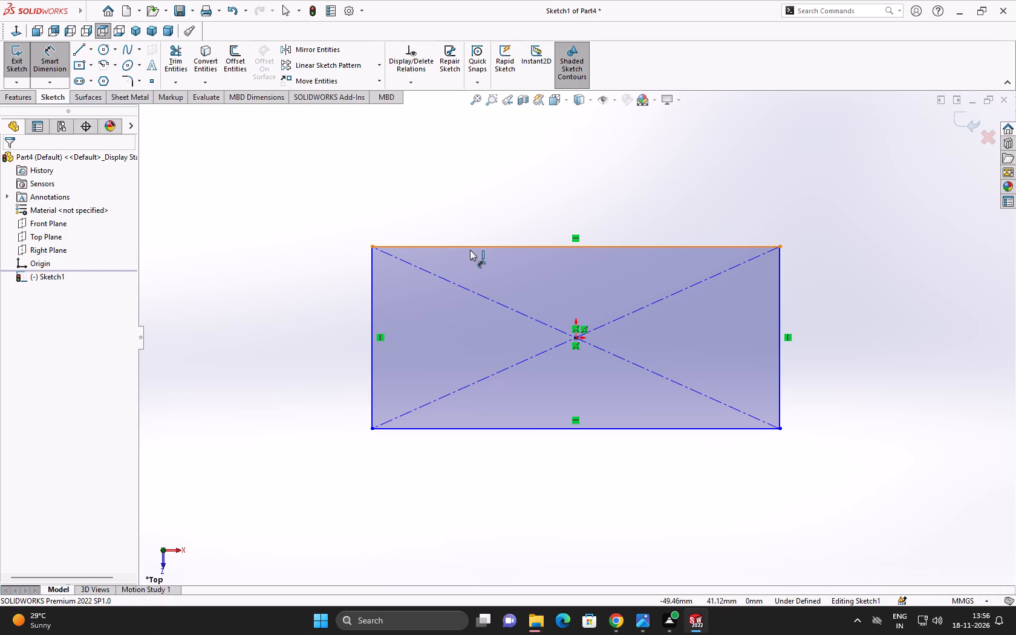
{"action": "left_click", "coordinate": [470, 250]}
{"action": "left_click", "coordinate": [464, 205]}
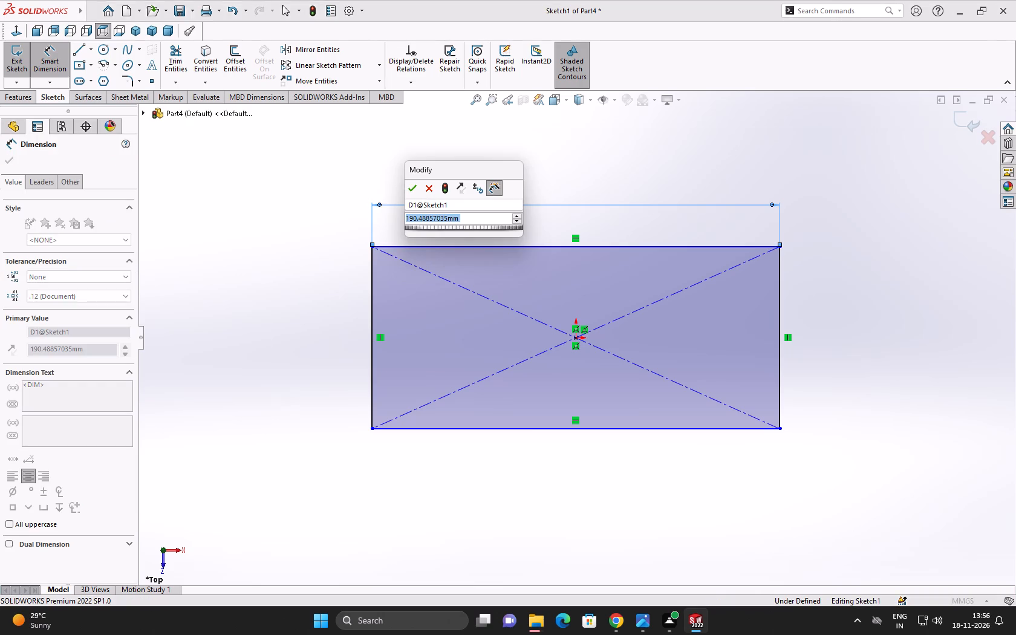
{"action": "type", "text": "60"}
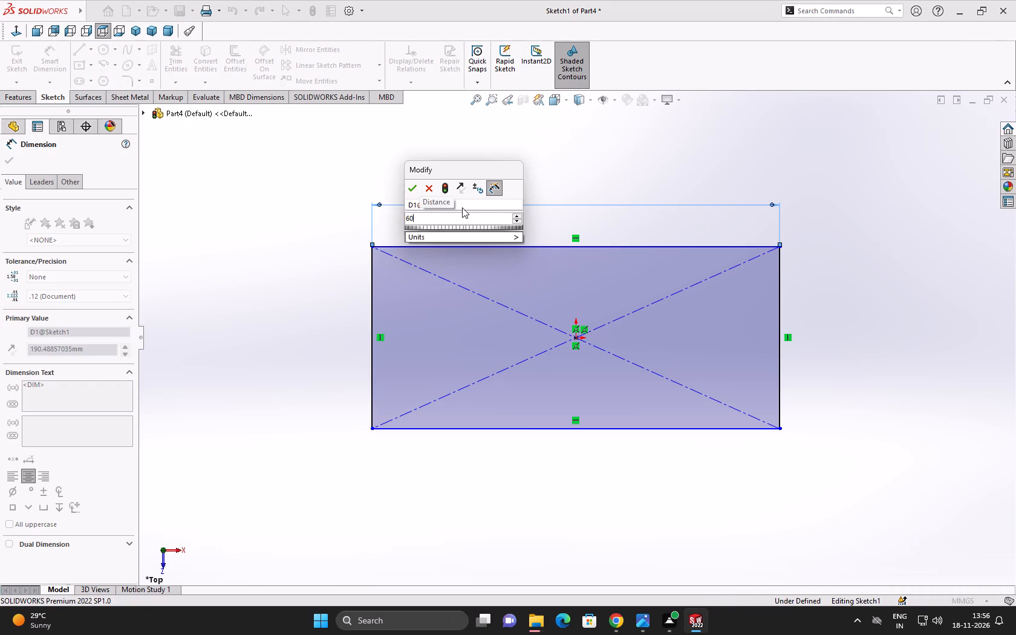
{"action": "left_click", "coordinate": [409, 187]}
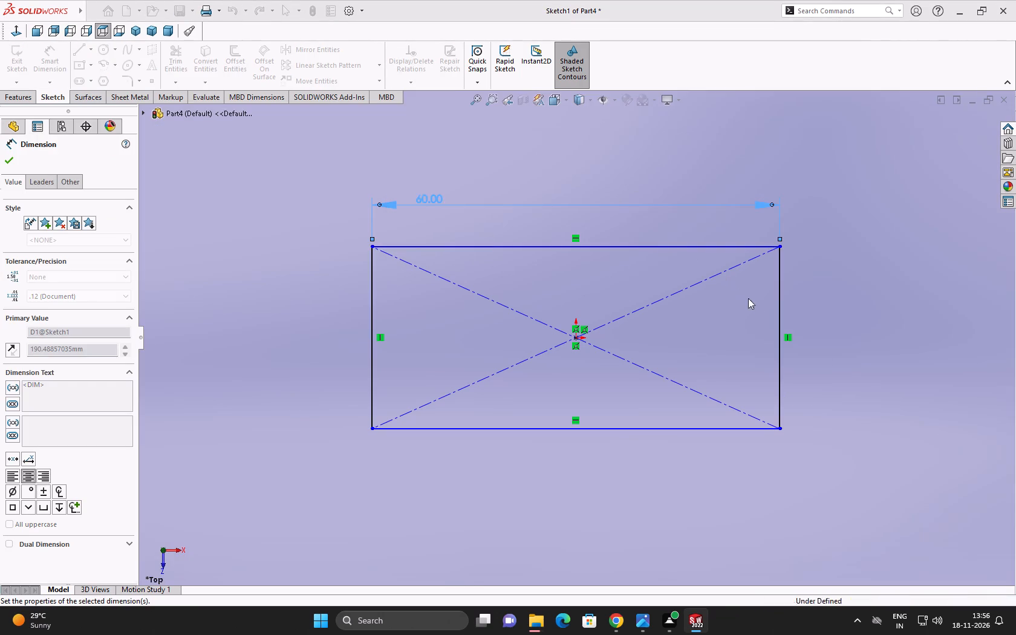
{"action": "left_click", "coordinate": [778, 303]}
{"action": "left_click", "coordinate": [883, 295]}
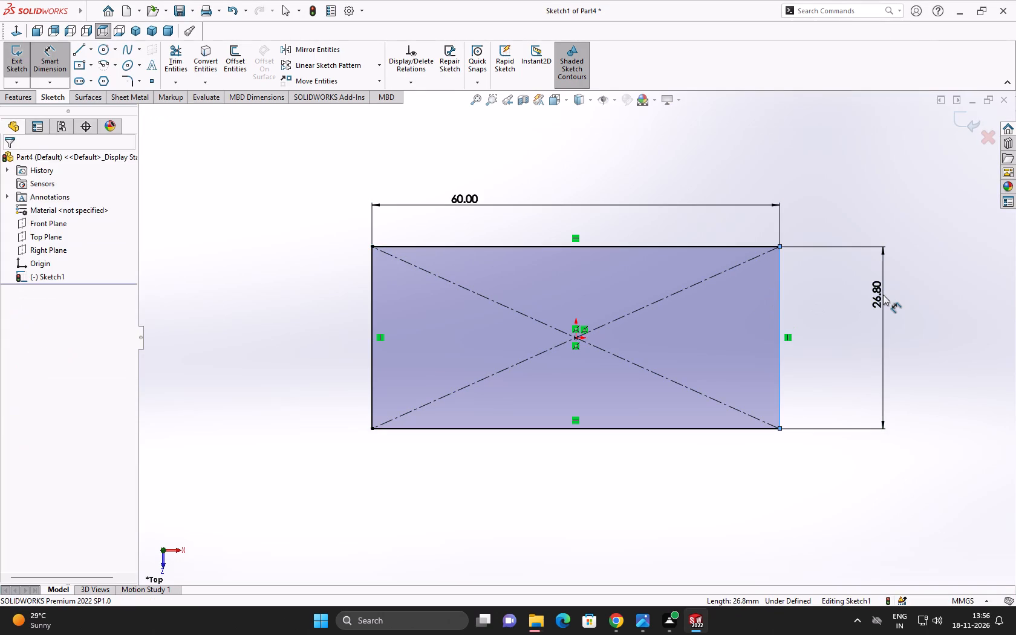
{"action": "key", "text": "4"}
{"action": "key", "text": "0"}
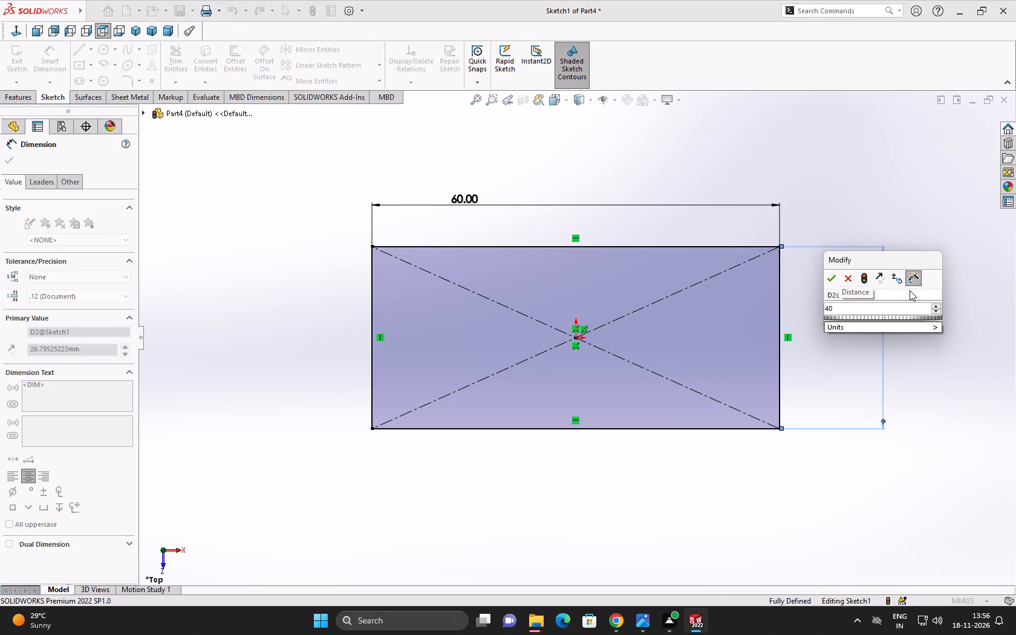
{"action": "left_click", "coordinate": [832, 280]}
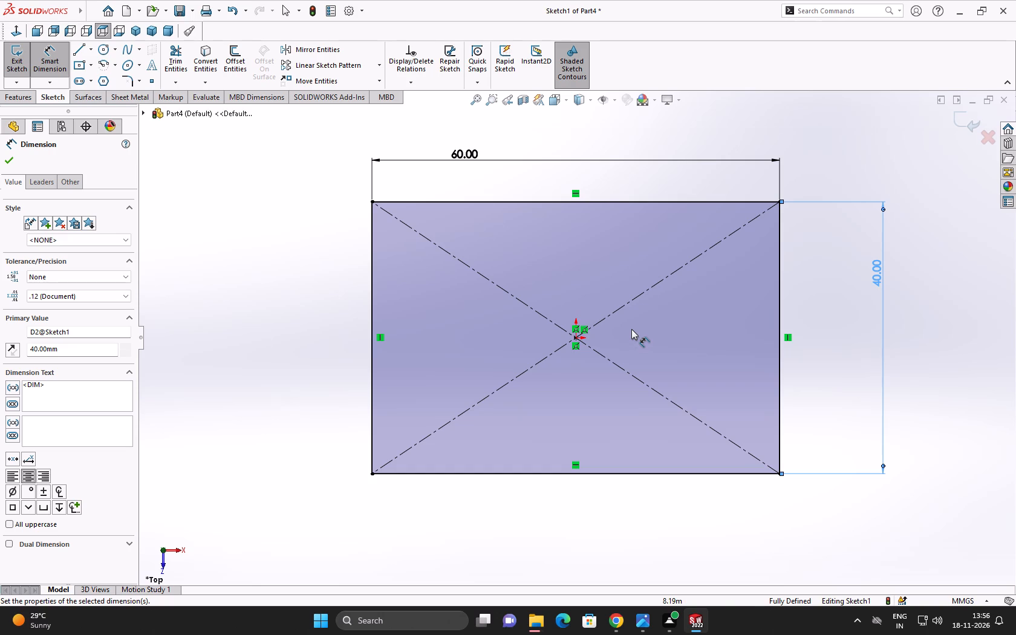
{"action": "left_click", "coordinate": [17, 160]}
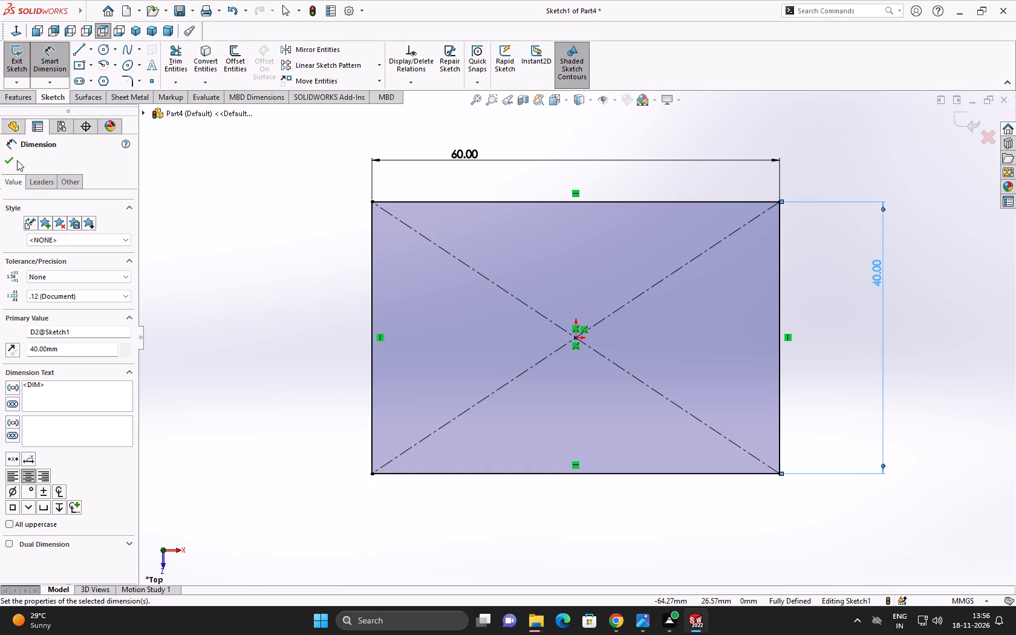
{"action": "left_click", "coordinate": [10, 160]}
Extrude the rectangle as a boss 10 mm thick with the Mid Plane end condition.
{"action": "left_click", "coordinate": [10, 97]}
{"action": "left_click", "coordinate": [19, 73]}
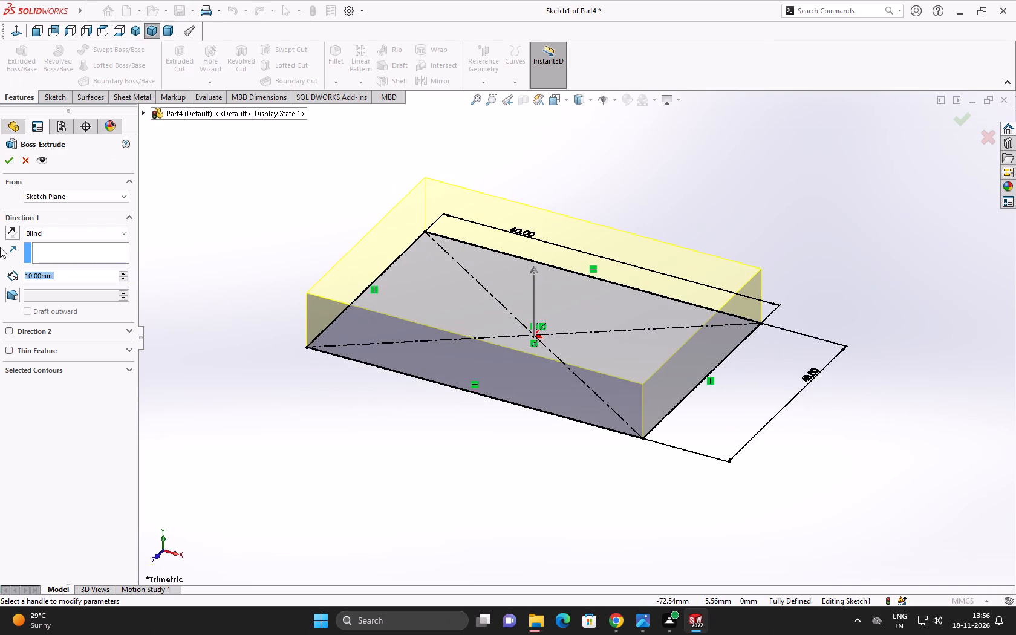
{"action": "left_click", "coordinate": [24, 231]}
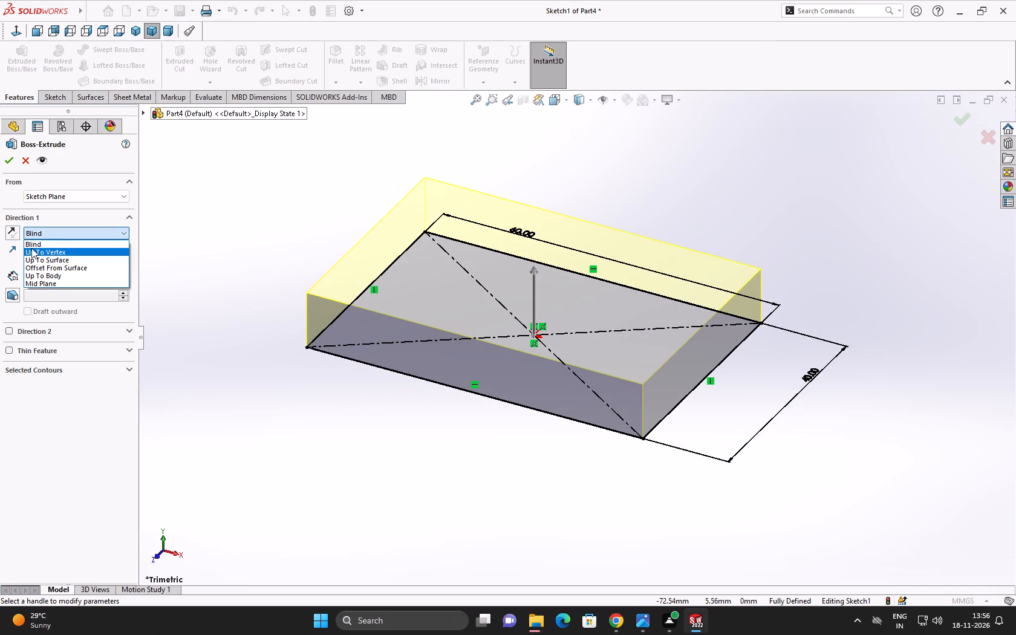
{"action": "left_click", "coordinate": [42, 282]}
{"action": "left_click", "coordinate": [11, 160]}
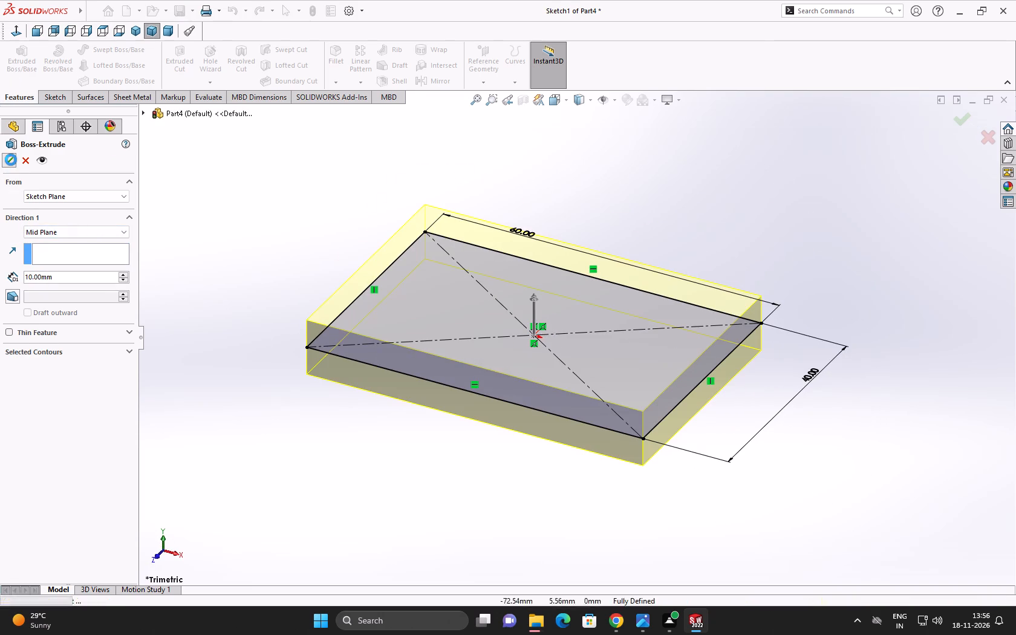
{"action": "left_click", "coordinate": [221, 206]}
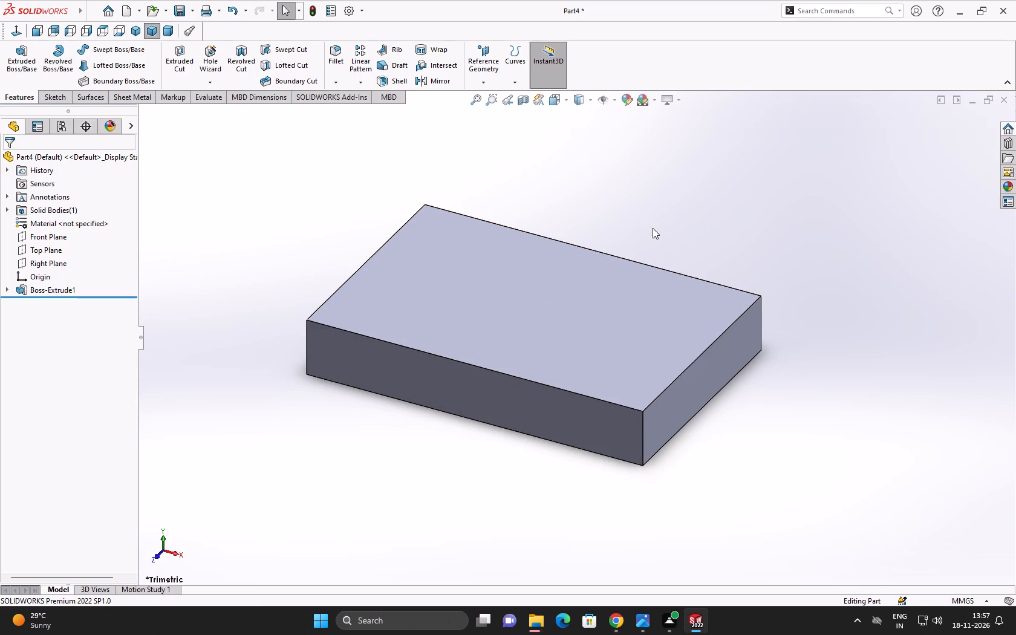
Sketch two concentric circles, about 8 mm and 15 mm in diameter, above the block on its long narrow back face.
{"action": "middle_click_drag", "start_coordinate": [653, 228], "coordinate": [567, 378]}
{"action": "left_click", "coordinate": [582, 224]}
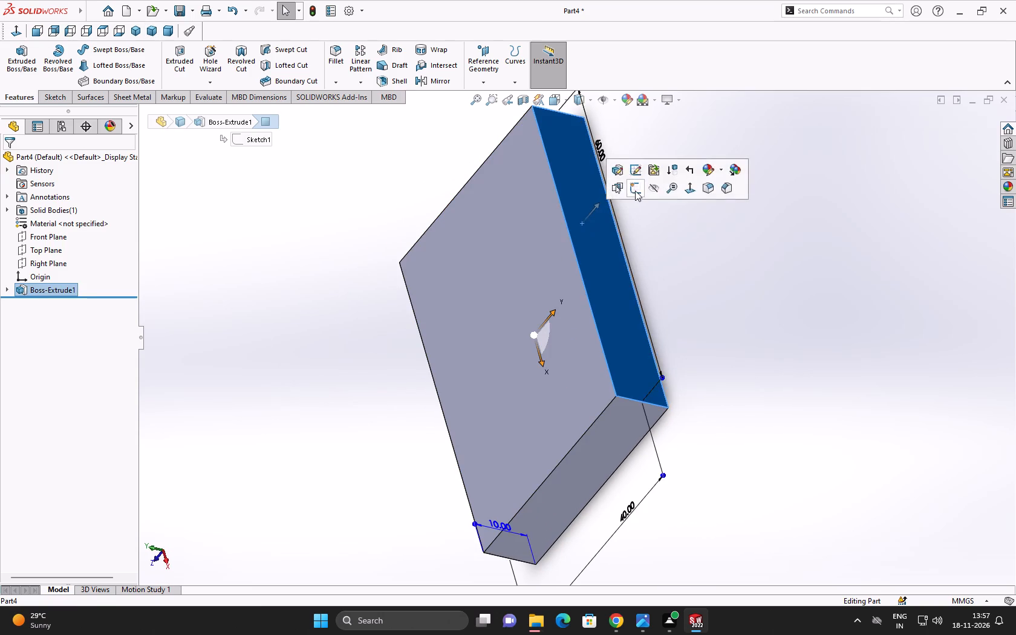
{"action": "left_click", "coordinate": [637, 188]}
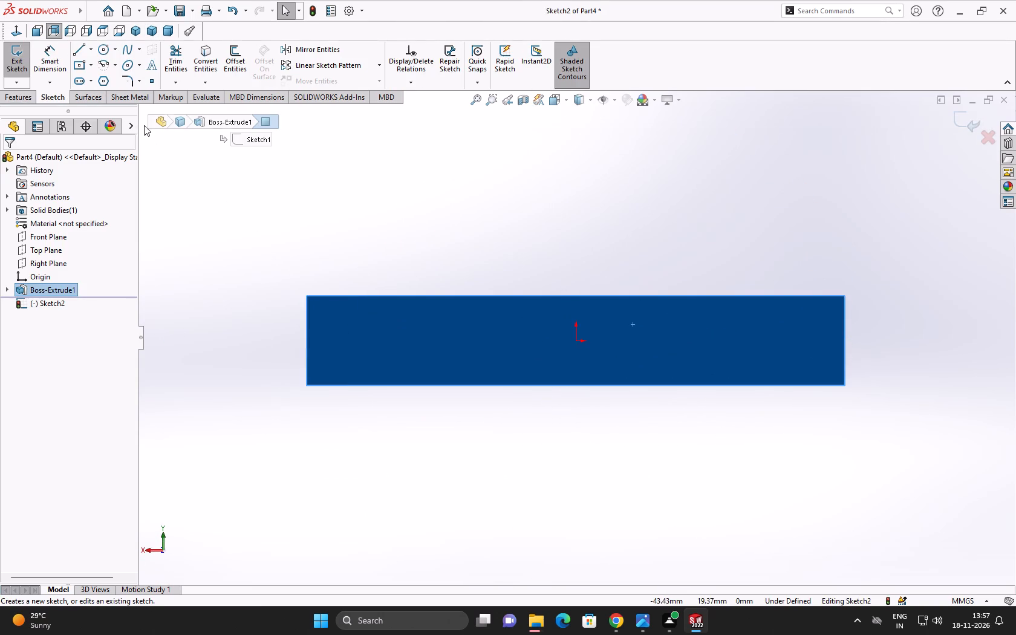
{"action": "left_click", "coordinate": [108, 52]}
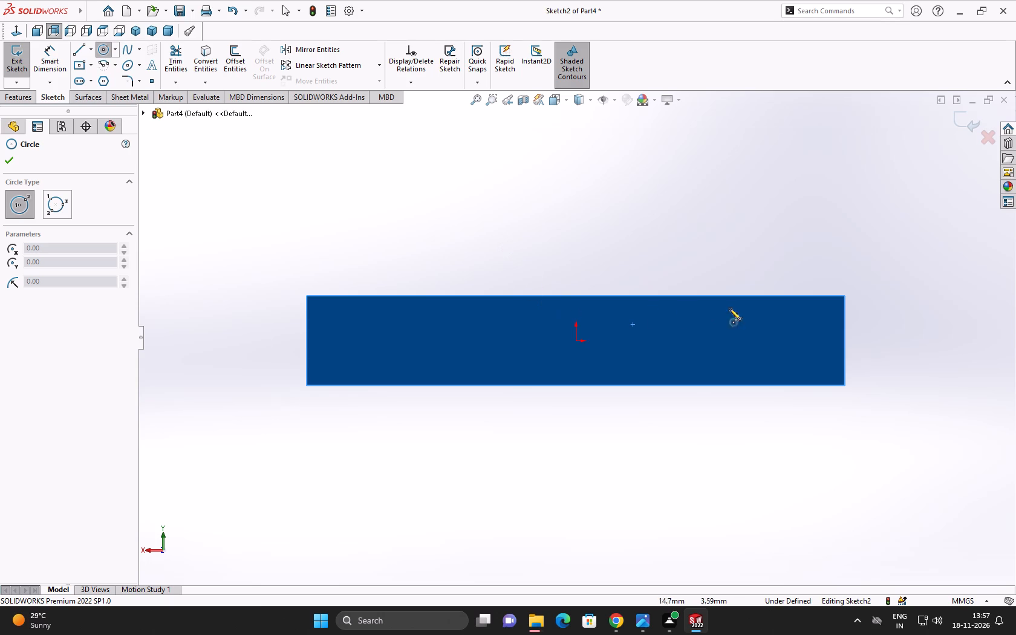
{"action": "left_click", "coordinate": [763, 210]}
{"action": "left_click", "coordinate": [775, 246]}
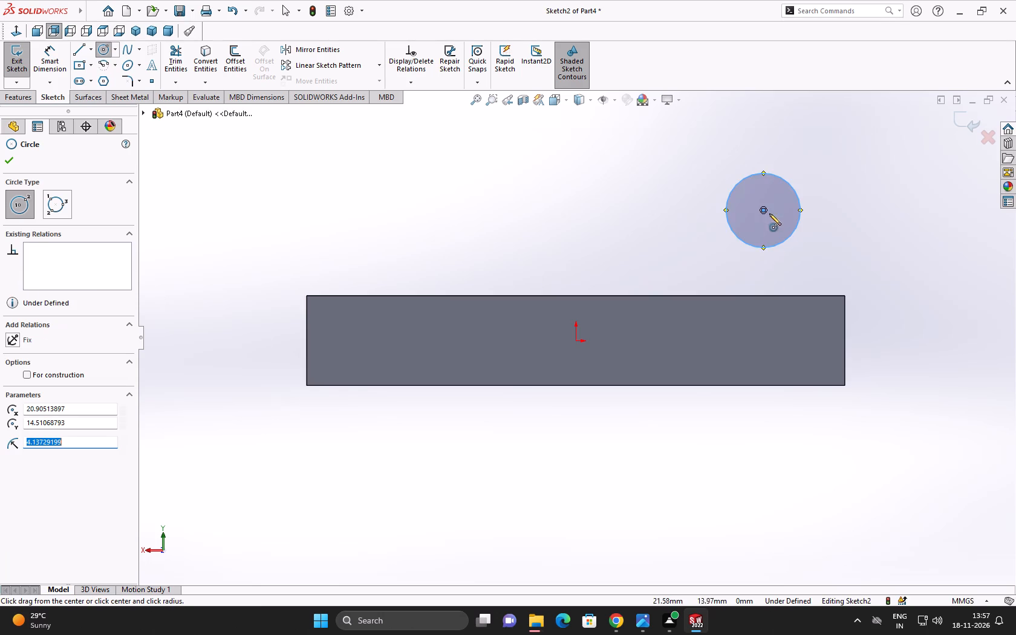
{"action": "left_click", "coordinate": [762, 207]}
{"action": "left_click", "coordinate": [777, 277]}
{"action": "right_click", "coordinate": [778, 275]}
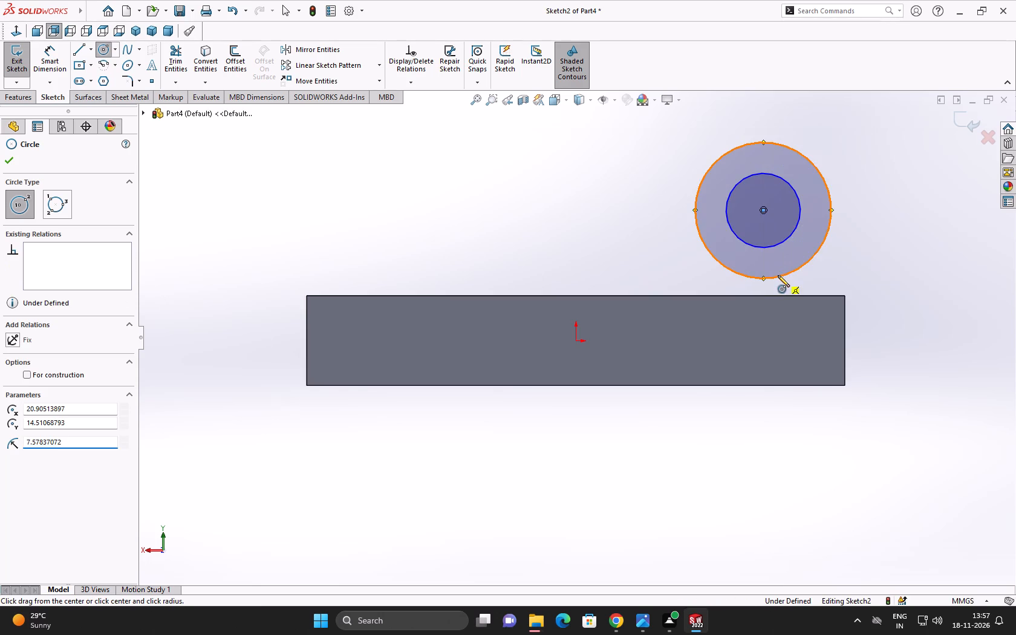
{"action": "left_click", "coordinate": [781, 282]}
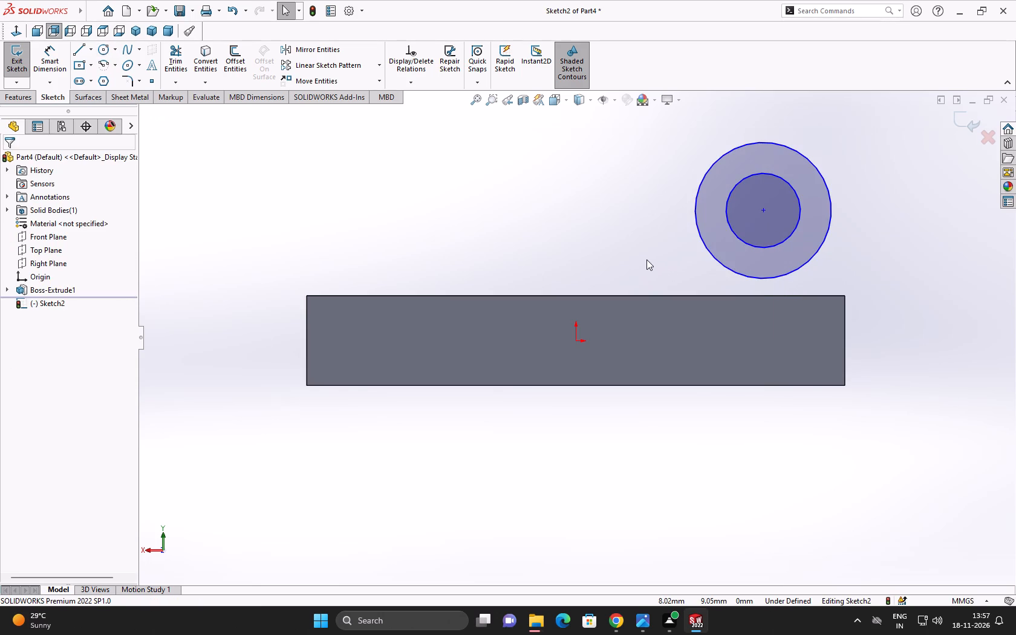
Dimension the larger circle's diameter to 20 mm and the originally smaller circle's diameter to 40 mm.
{"action": "left_click", "coordinate": [51, 66]}
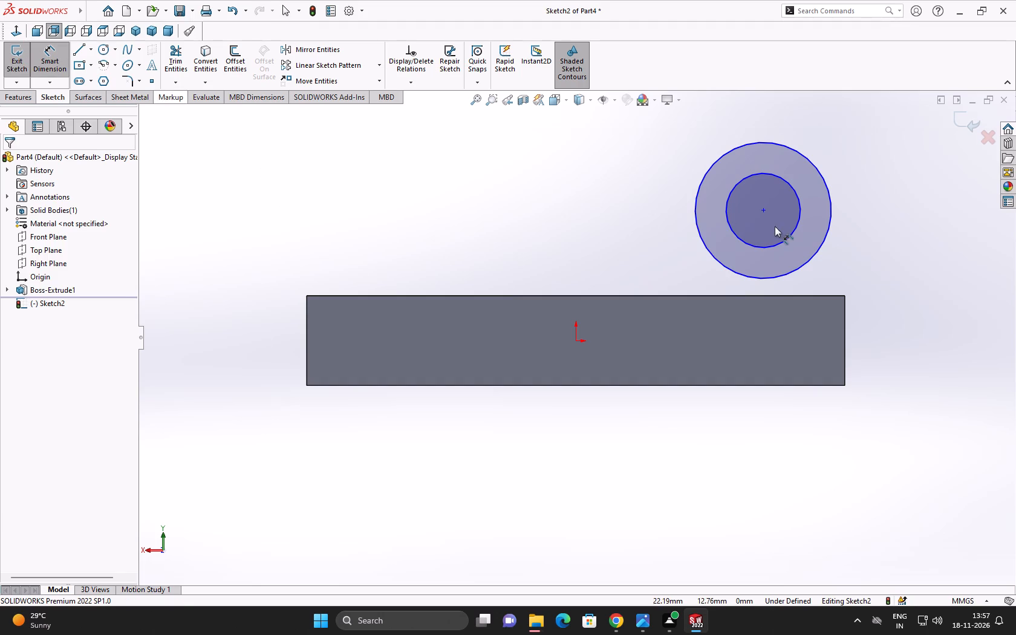
{"action": "left_click", "coordinate": [706, 176]}
{"action": "left_click", "coordinate": [696, 155]}
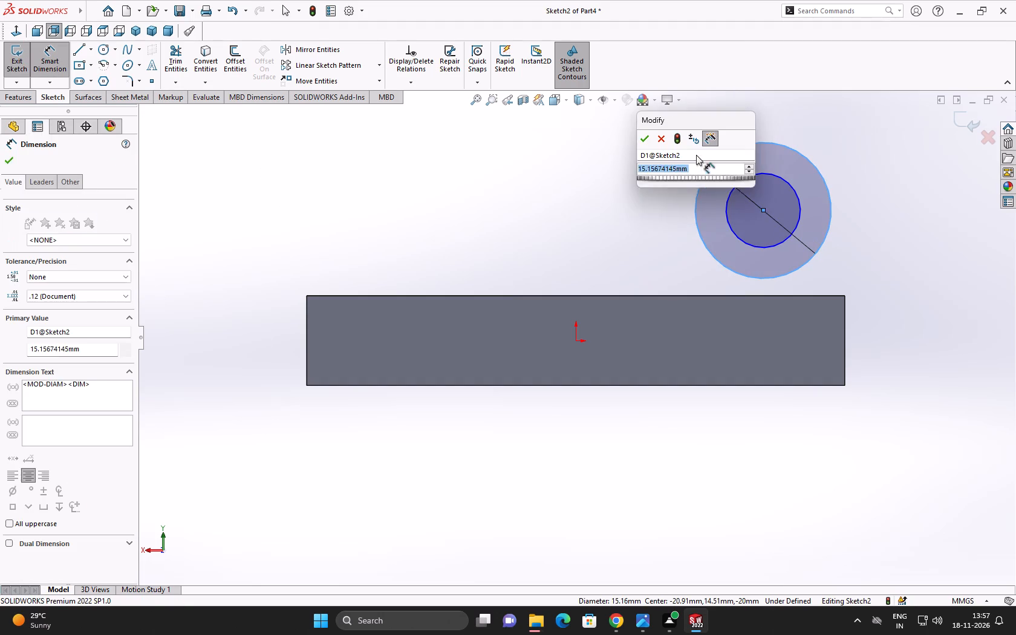
{"action": "type", "text": "20"}
{"action": "left_click", "coordinate": [646, 142]}
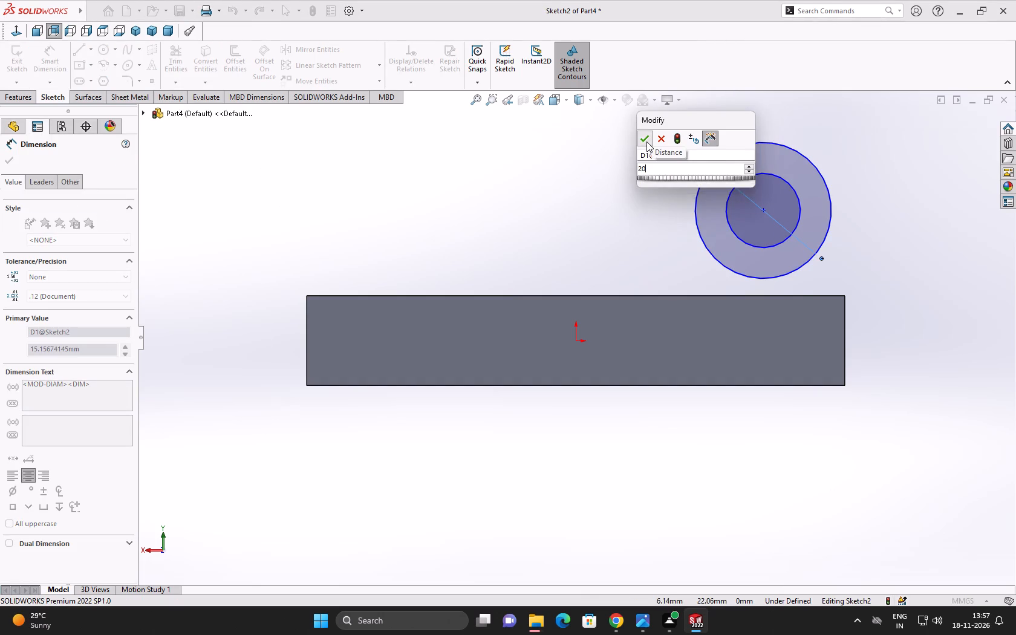
{"action": "left_click", "coordinate": [749, 175]}
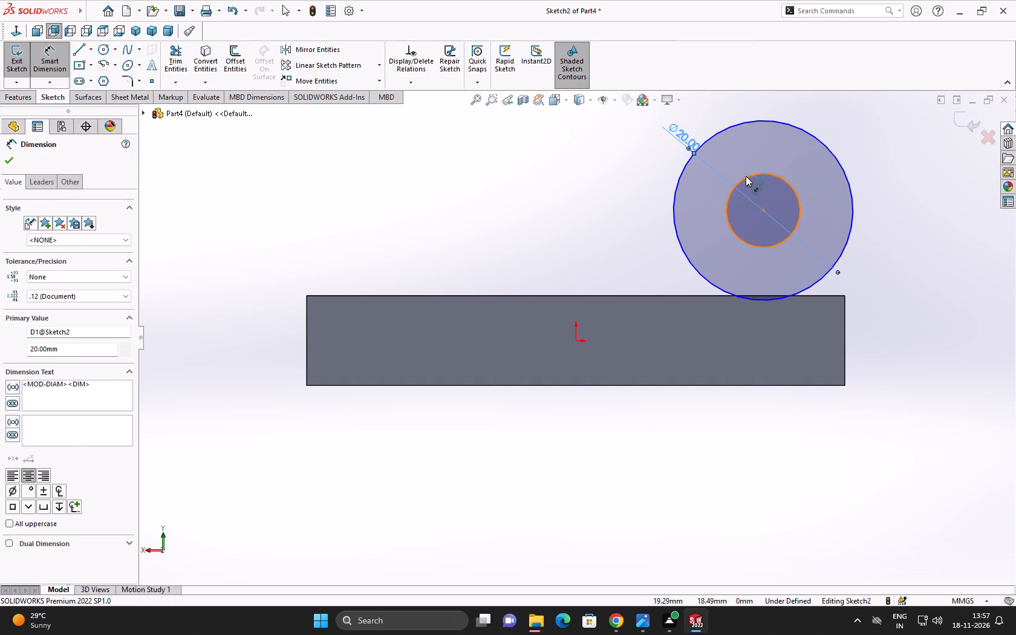
{"action": "left_click", "coordinate": [622, 187]}
{"action": "type", "text": "40"}
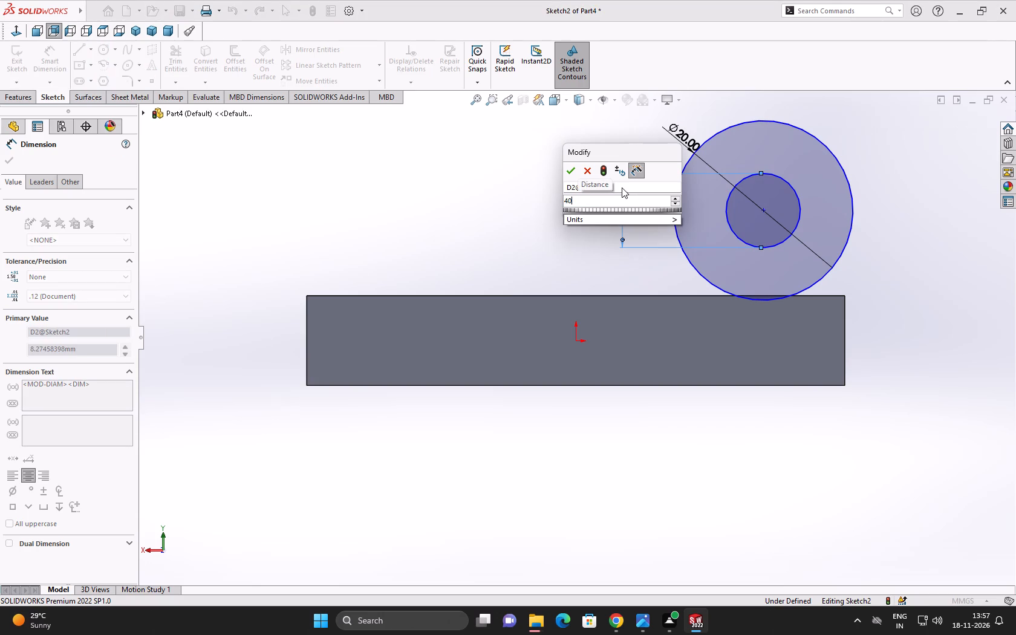
{"action": "left_click", "coordinate": [568, 169]}
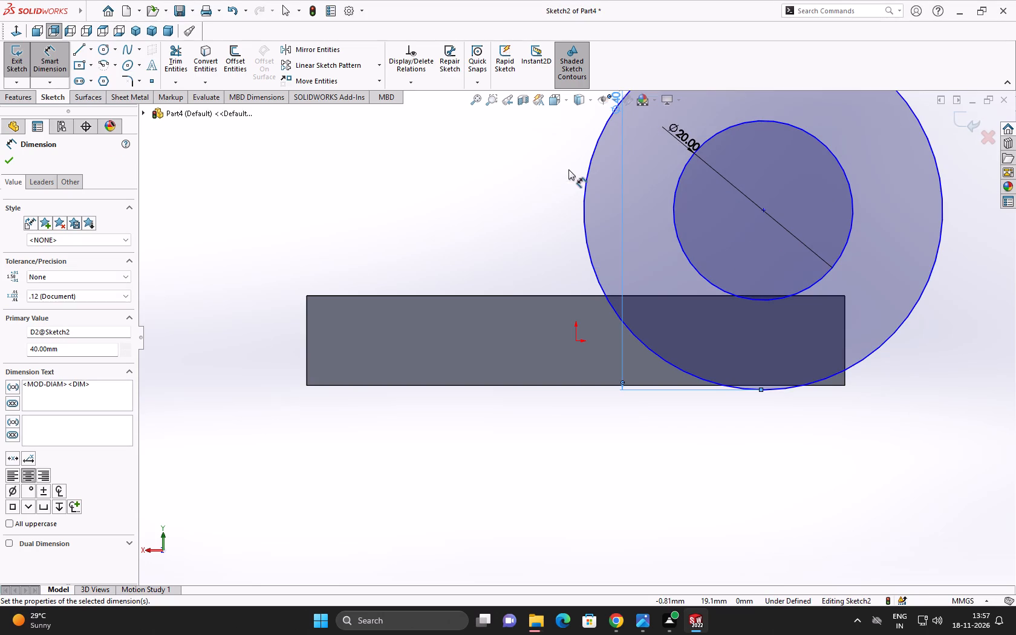
{"action": "left_click", "coordinate": [524, 208]}
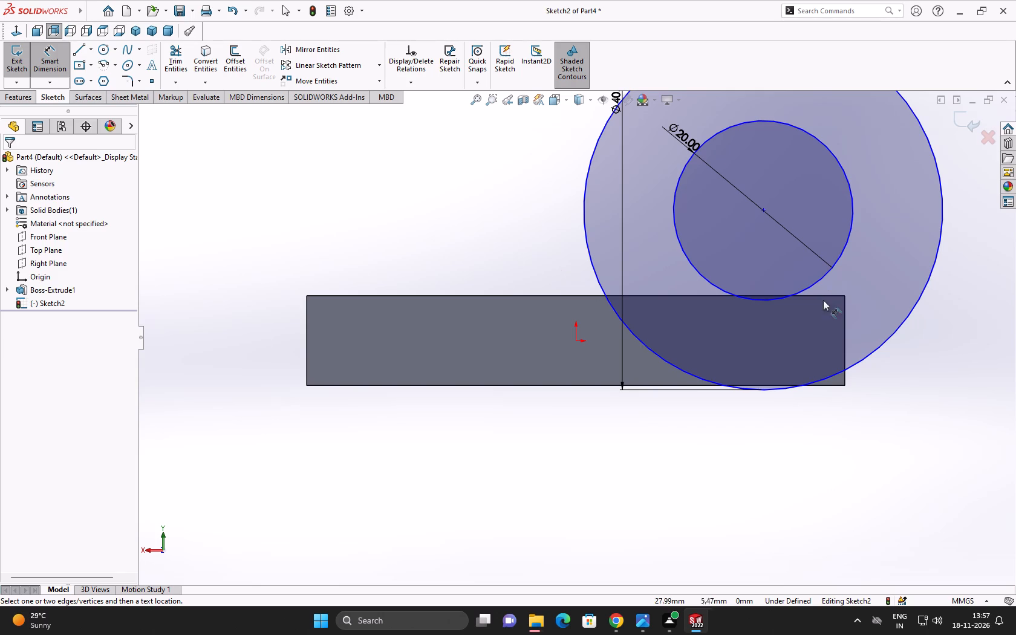
Dimension the circles' centre 20 mm above the block's bottom edge.
{"action": "left_click", "coordinate": [835, 386]}
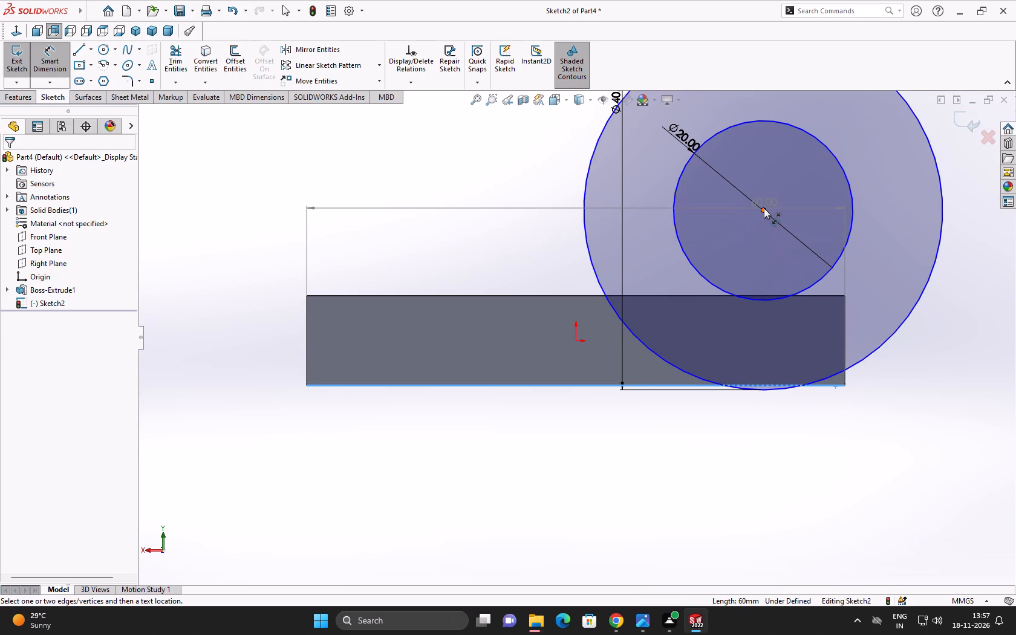
{"action": "left_click", "coordinate": [764, 208]}
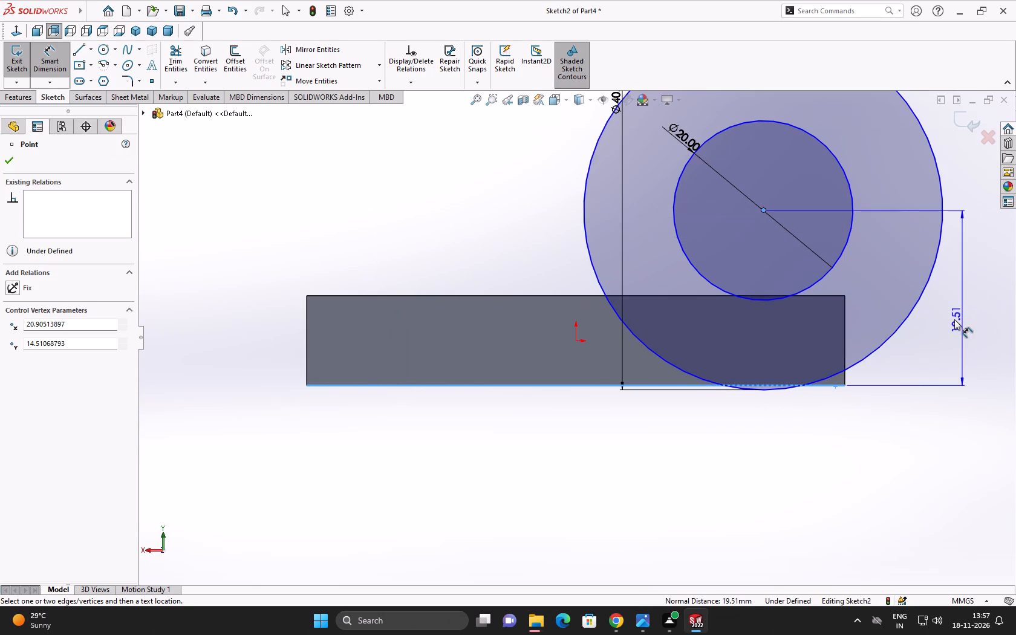
{"action": "left_click", "coordinate": [960, 320]}
{"action": "type", "text": "20"}
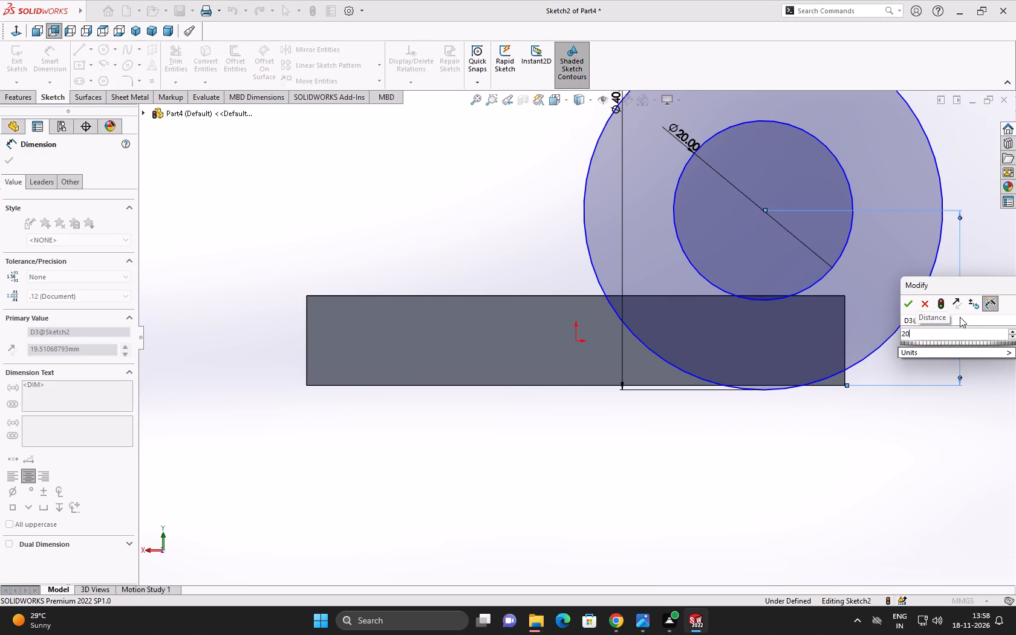
{"action": "left_click", "coordinate": [910, 300]}
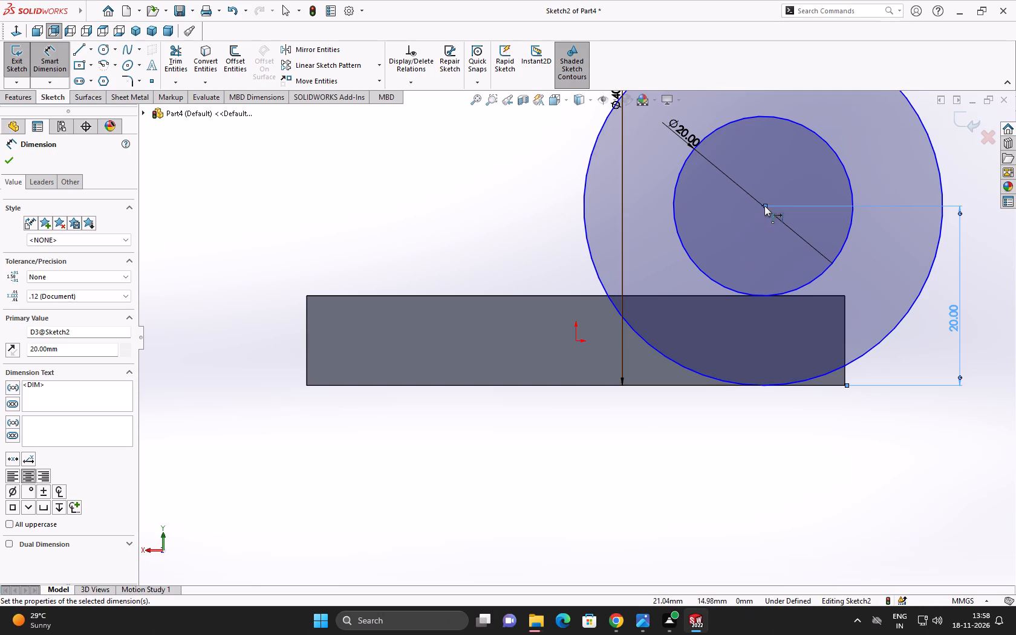
Dimension the circles' centre 20 mm horizontally from the block's nearest short vertical edge.
{"action": "scroll", "coordinate": [766, 207], "scroll_direction": "up", "scroll_amount": 2}
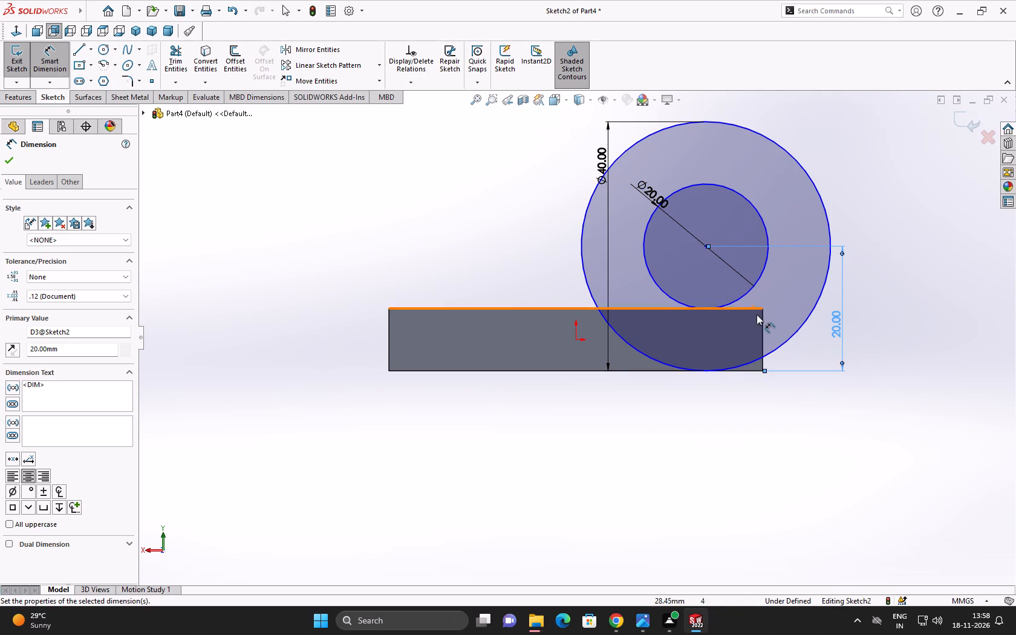
{"action": "left_click", "coordinate": [764, 321]}
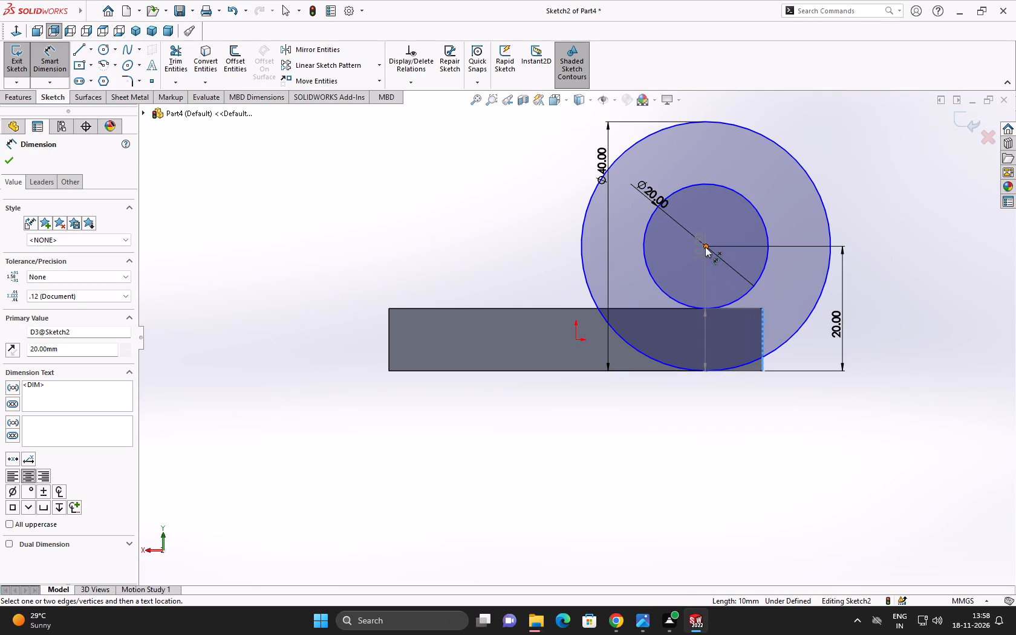
{"action": "left_click", "coordinate": [705, 247]}
{"action": "left_click", "coordinate": [735, 435]}
{"action": "type", "text": "20"}
{"action": "left_click", "coordinate": [682, 422]}
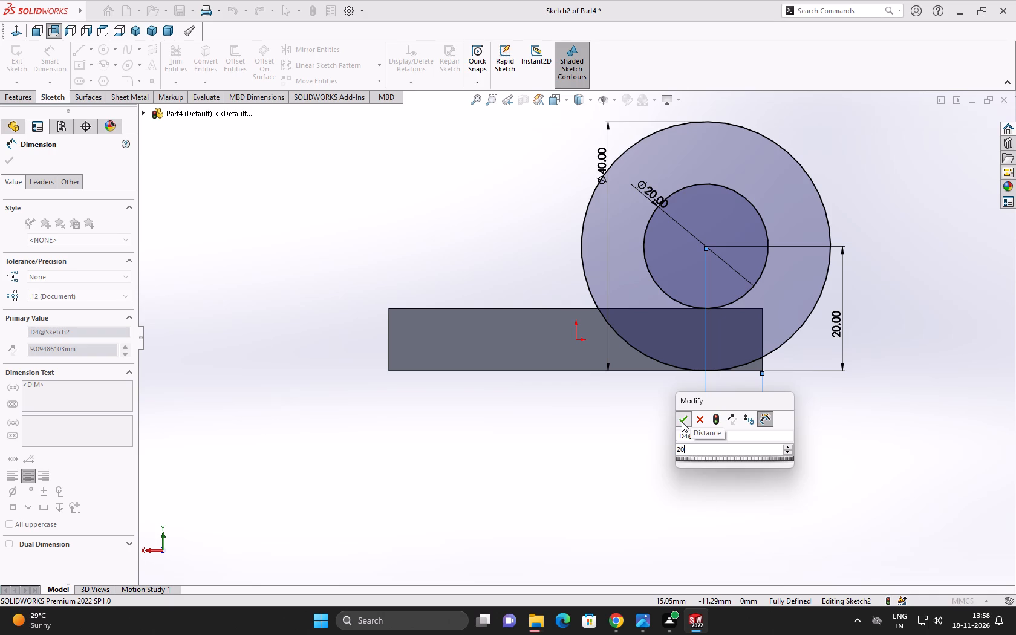
{"action": "left_click", "coordinate": [838, 270]}
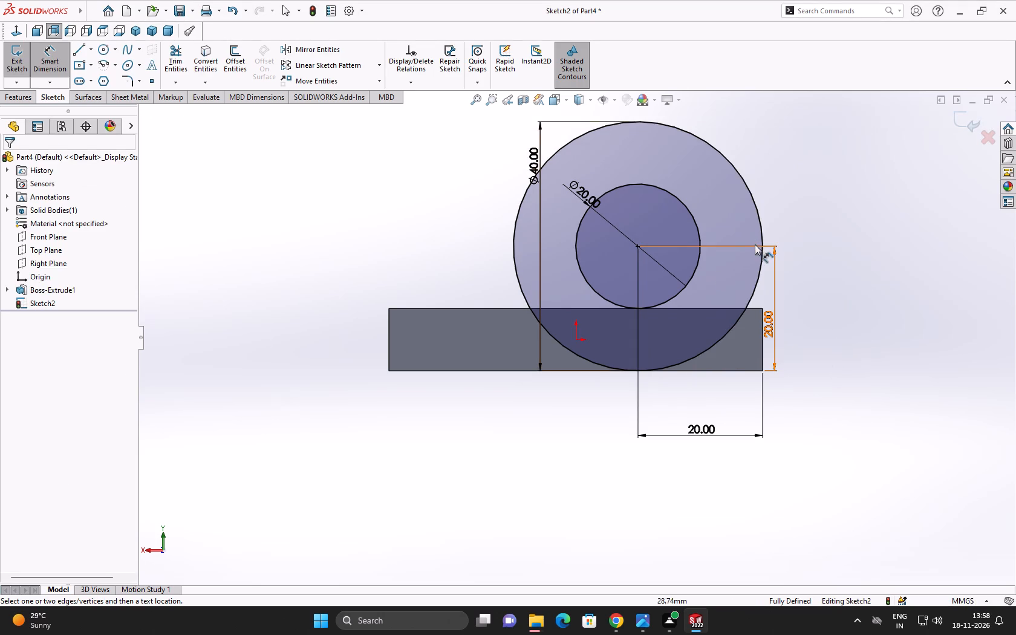
Draw a horizontal midpoint line about 100 mm long centred on the circles' centre and convert it to construction geometry.
{"action": "left_click", "coordinate": [91, 50]}
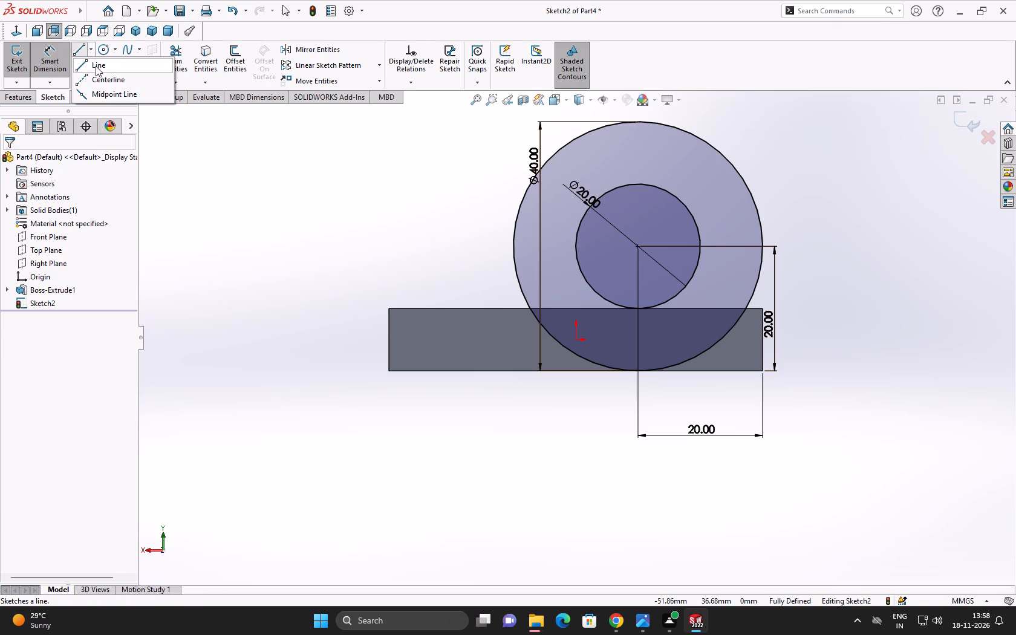
{"action": "left_click", "coordinate": [102, 91]}
{"action": "left_click", "coordinate": [637, 247]}
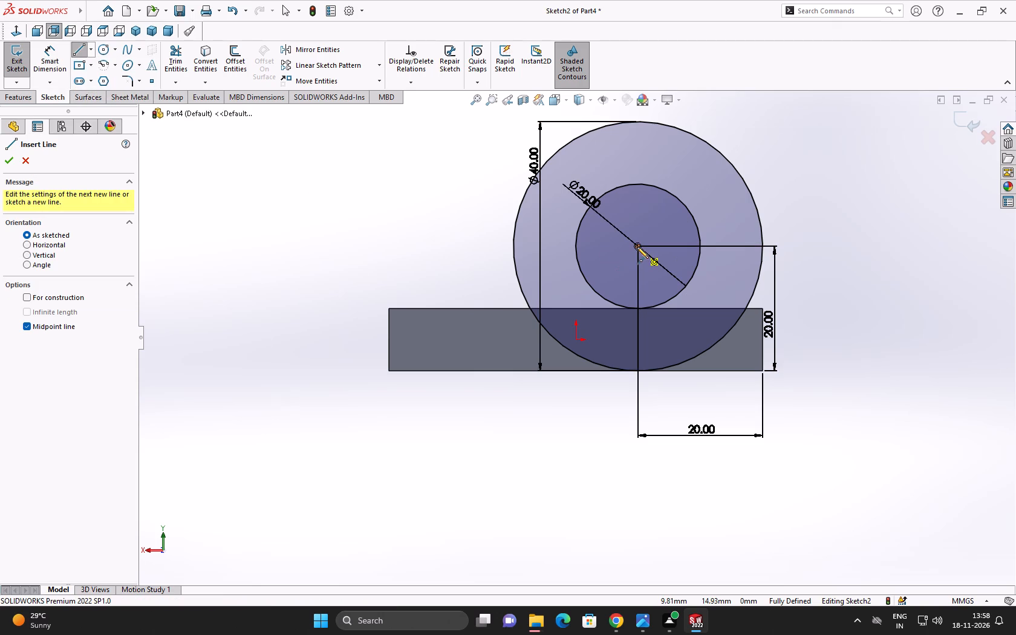
{"action": "left_click", "coordinate": [950, 245]}
{"action": "right_click", "coordinate": [950, 245]}
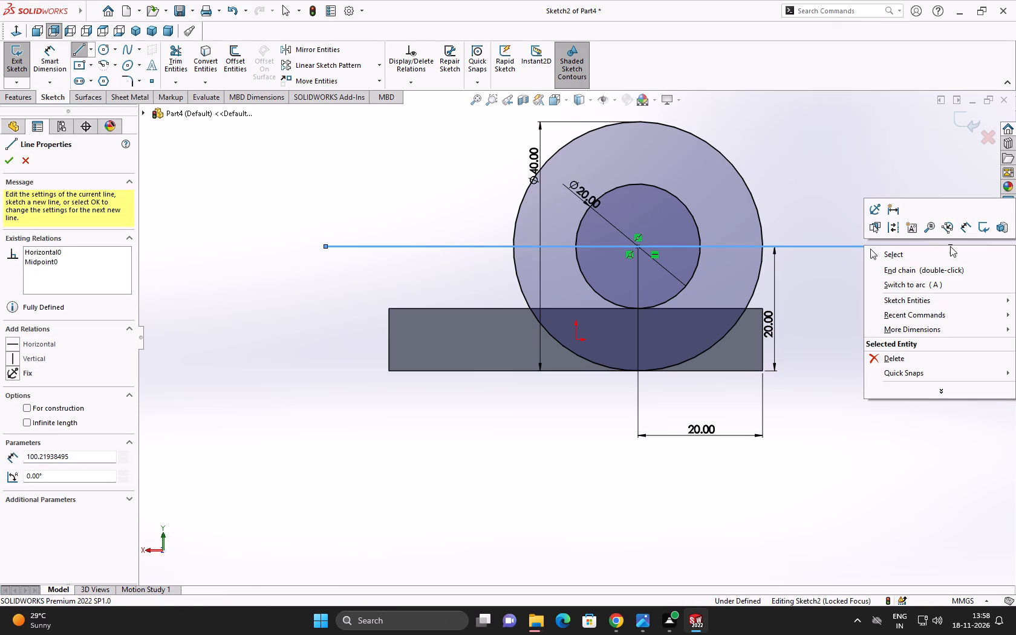
{"action": "left_click", "coordinate": [951, 253]}
{"action": "left_click", "coordinate": [881, 246]}
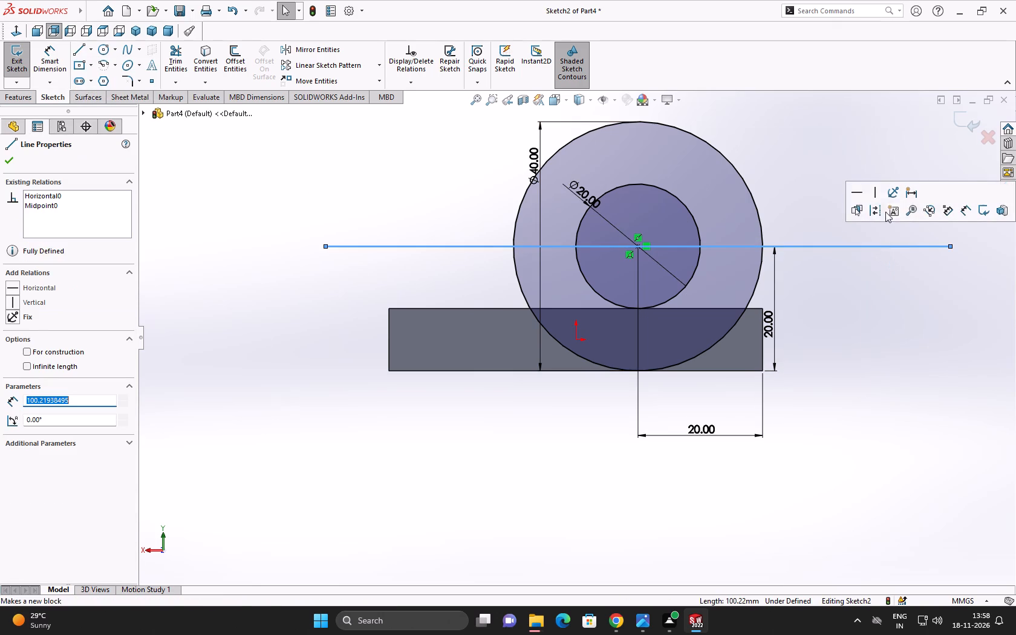
{"action": "left_click", "coordinate": [863, 192]}
{"action": "left_click", "coordinate": [878, 210]}
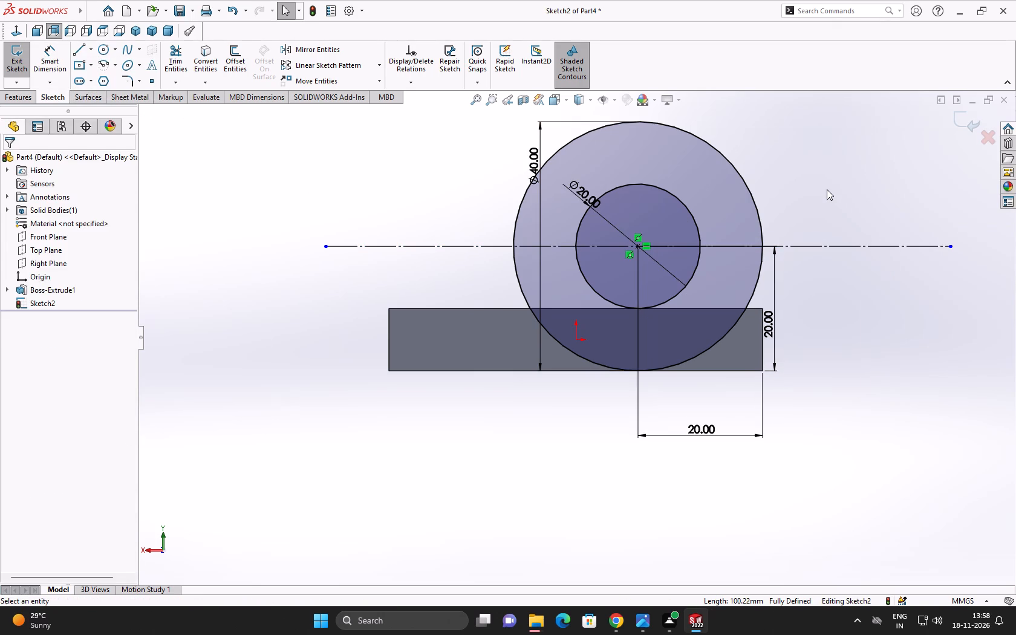
{"action": "left_click", "coordinate": [827, 189]}
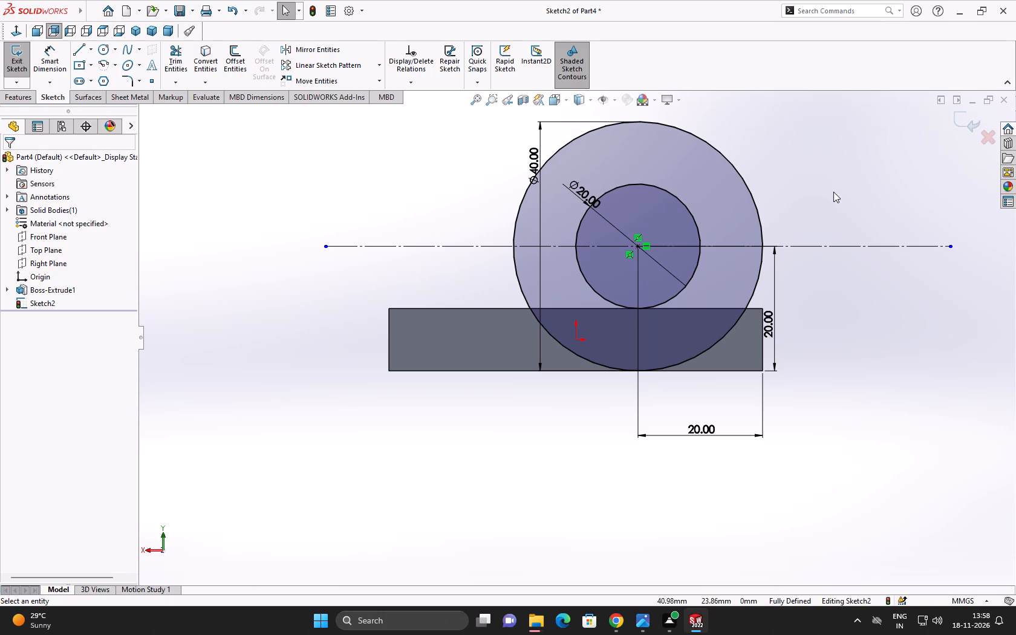
Draw two 10 mm lines down from the 40 mm circle's side quadrant points to the block's top edge.
{"action": "left_click", "coordinate": [79, 50]}
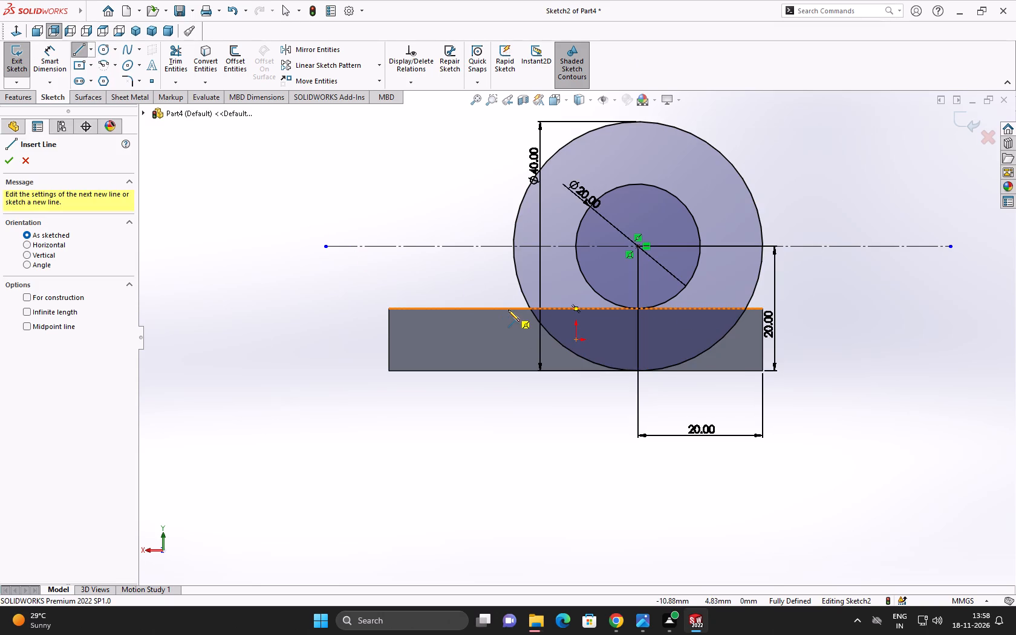
{"action": "left_click", "coordinate": [513, 247]}
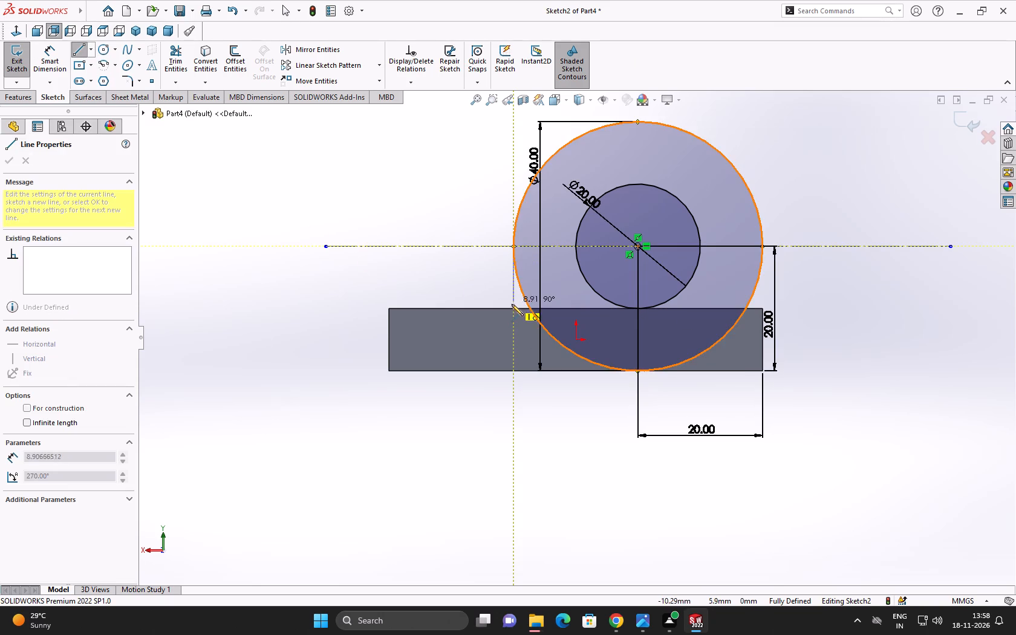
{"action": "left_click", "coordinate": [515, 309]}
{"action": "right_click", "coordinate": [515, 309]}
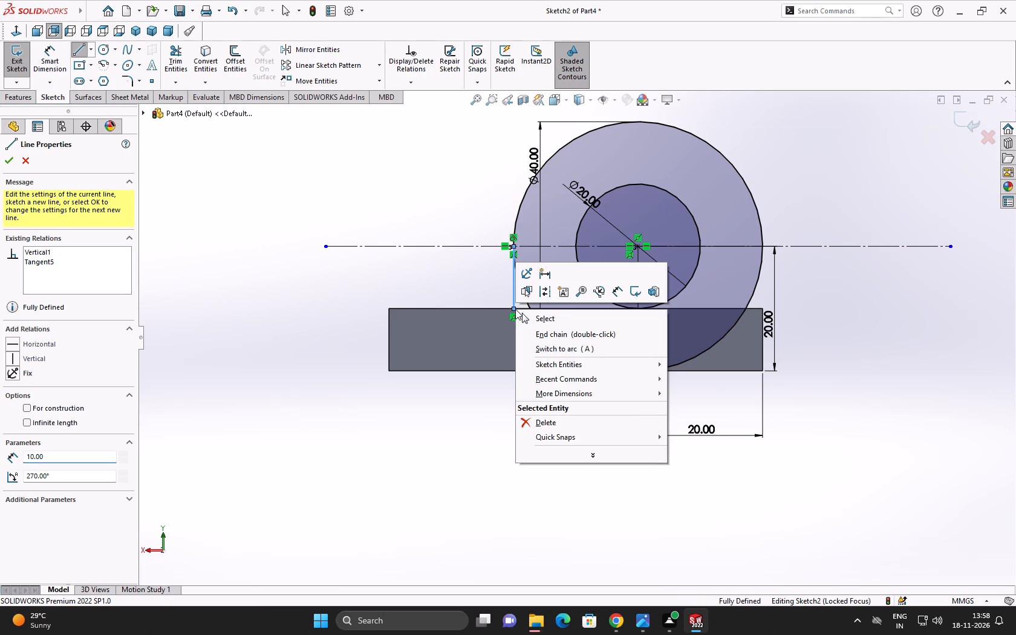
{"action": "left_click", "coordinate": [522, 318]}
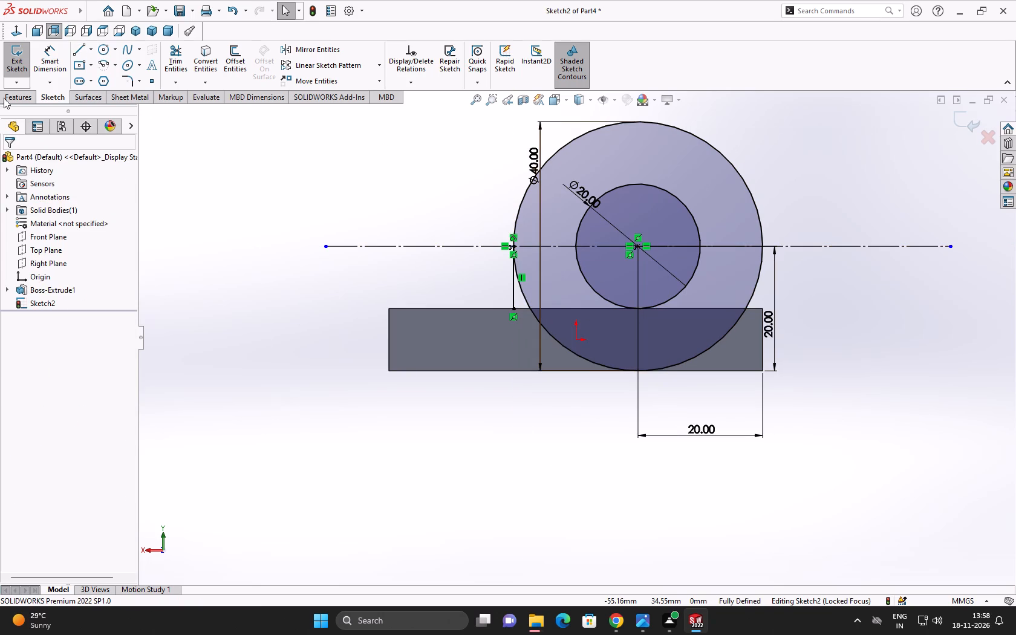
{"action": "left_click", "coordinate": [82, 50]}
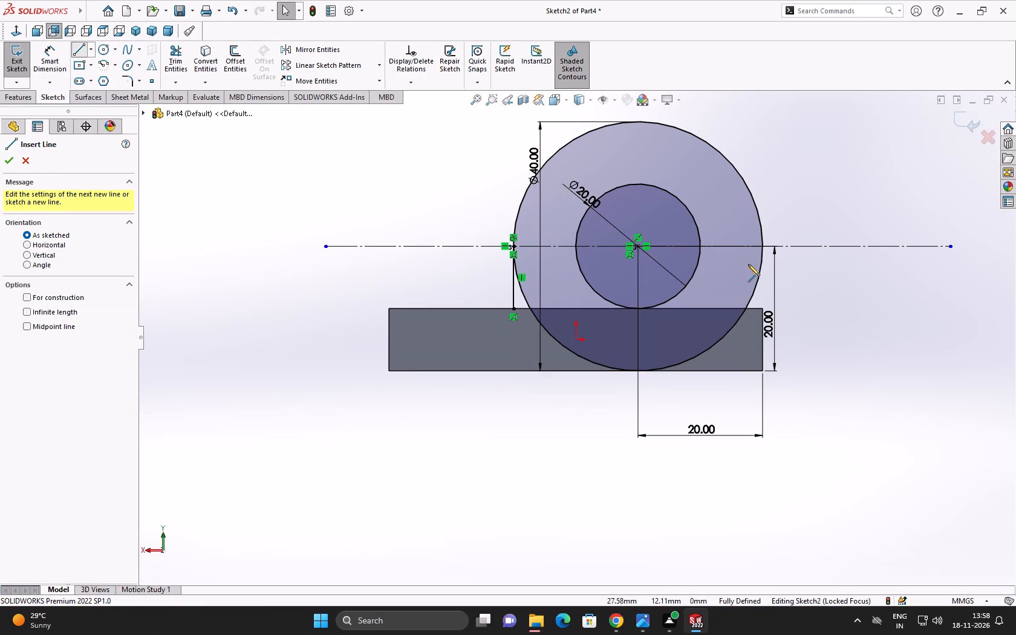
{"action": "left_click", "coordinate": [764, 245]}
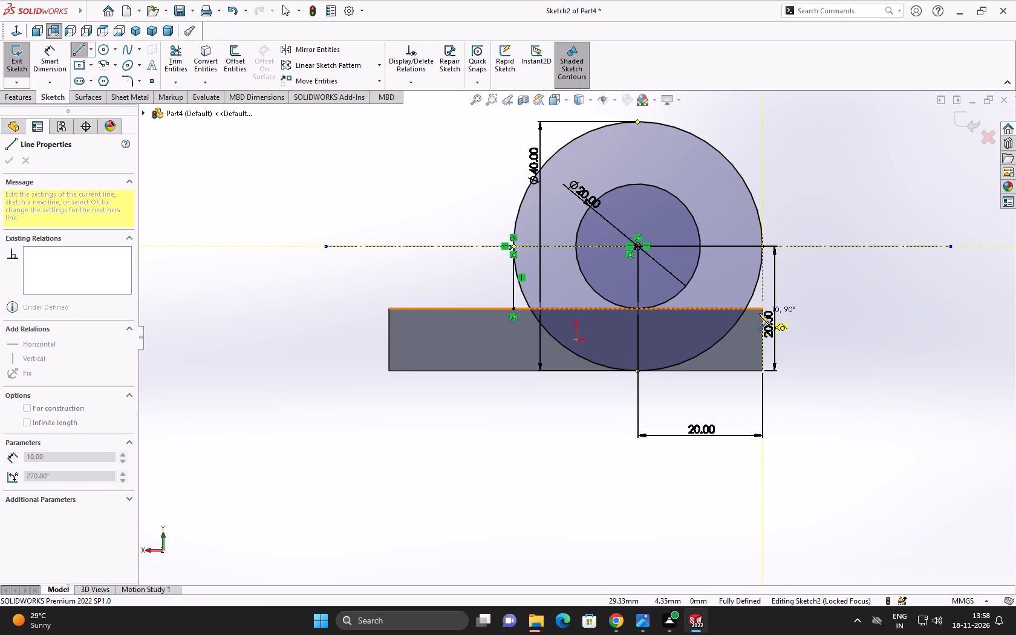
{"action": "left_click", "coordinate": [763, 310]}
{"action": "right_click", "coordinate": [763, 310]}
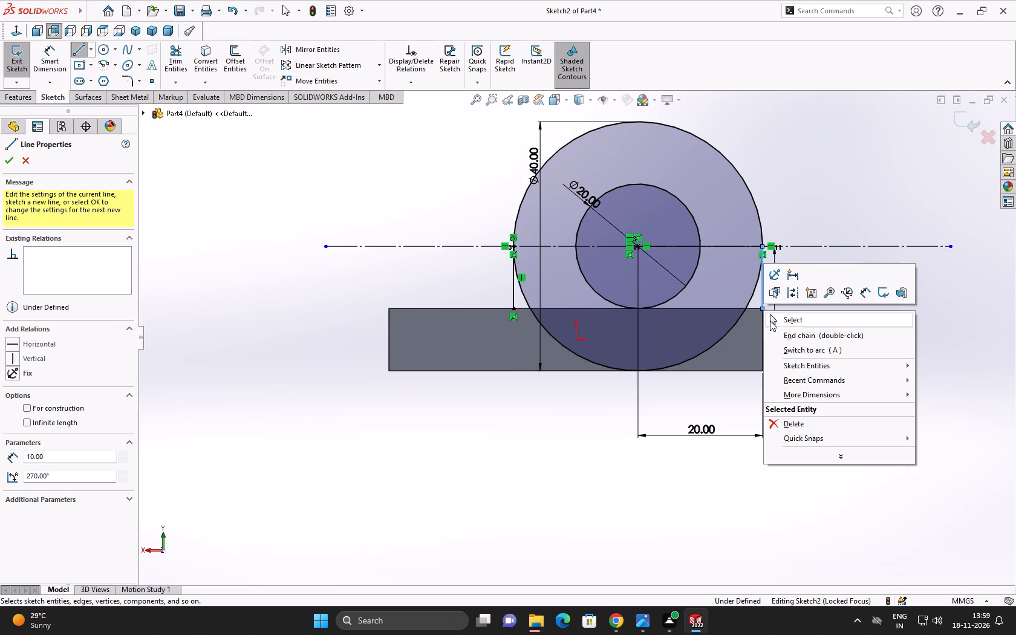
{"action": "left_click", "coordinate": [770, 321]}
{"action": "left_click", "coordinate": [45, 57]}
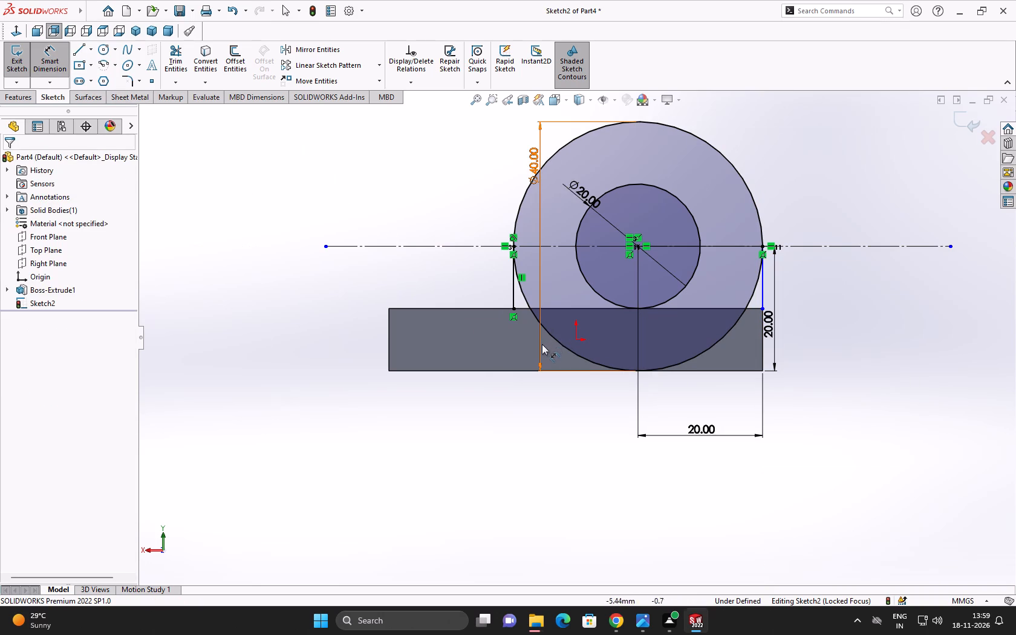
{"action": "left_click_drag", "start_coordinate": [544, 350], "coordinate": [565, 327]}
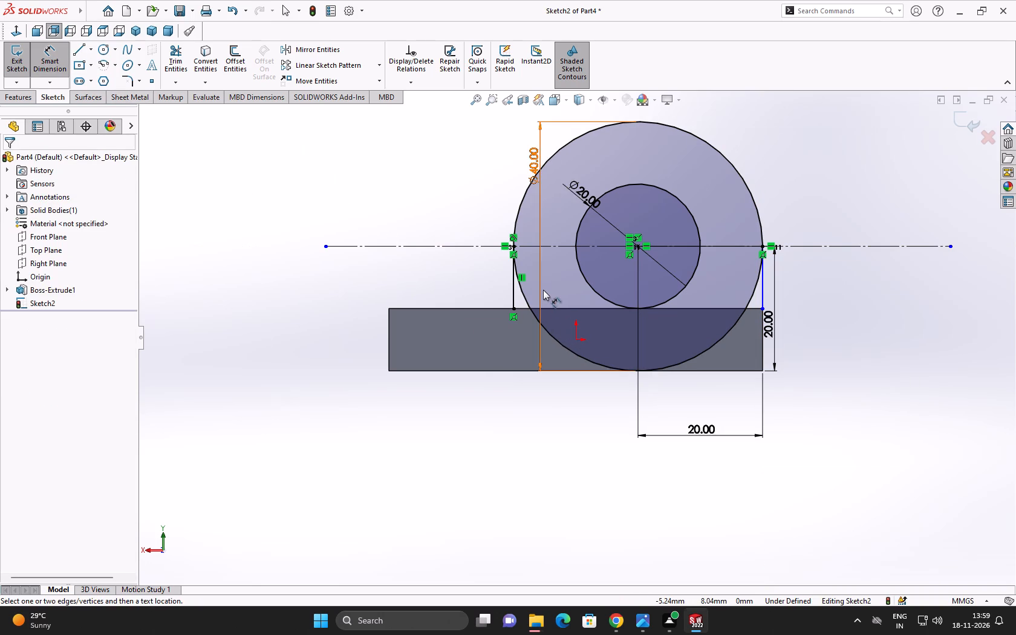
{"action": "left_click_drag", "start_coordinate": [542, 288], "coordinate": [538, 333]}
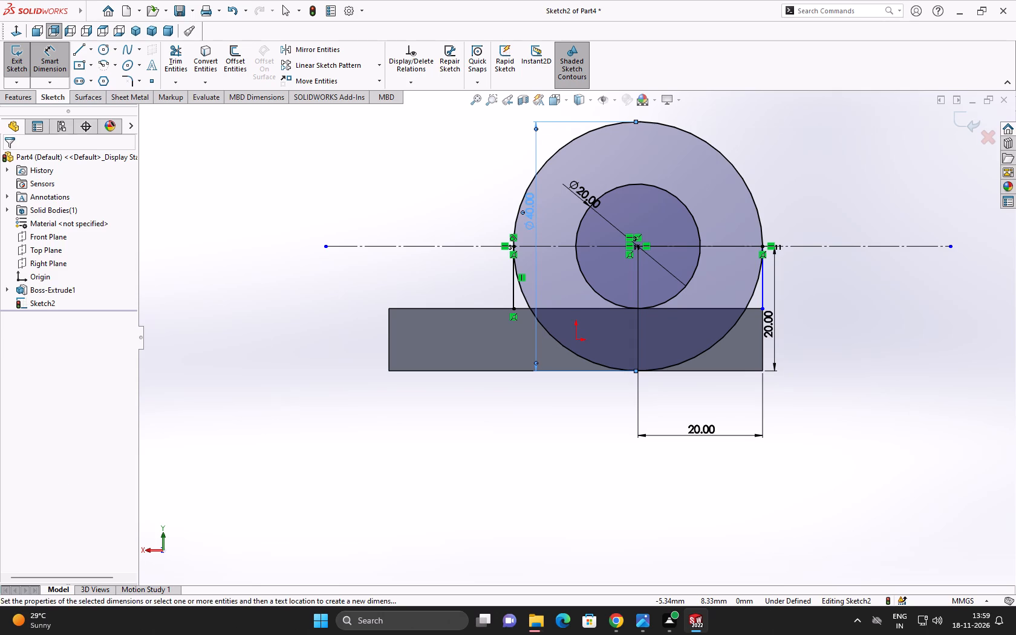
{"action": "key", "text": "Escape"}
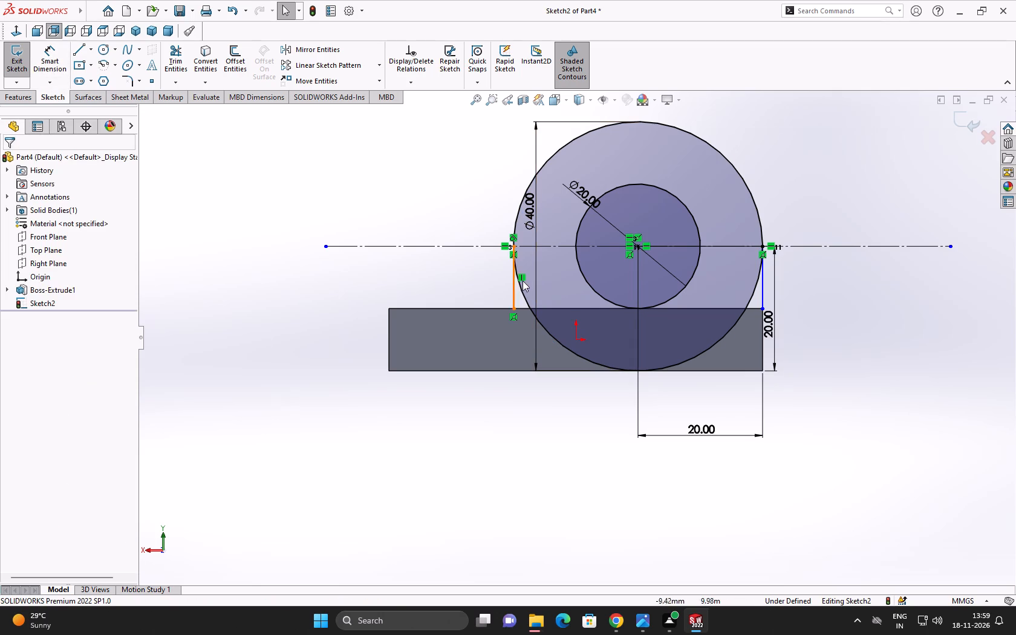
Trim away the lower half of the 40 mm circle, keeping the upper arc between the two side lines.
{"action": "left_click", "coordinate": [184, 68]}
{"action": "left_click_drag", "start_coordinate": [572, 293], "coordinate": [572, 298]}
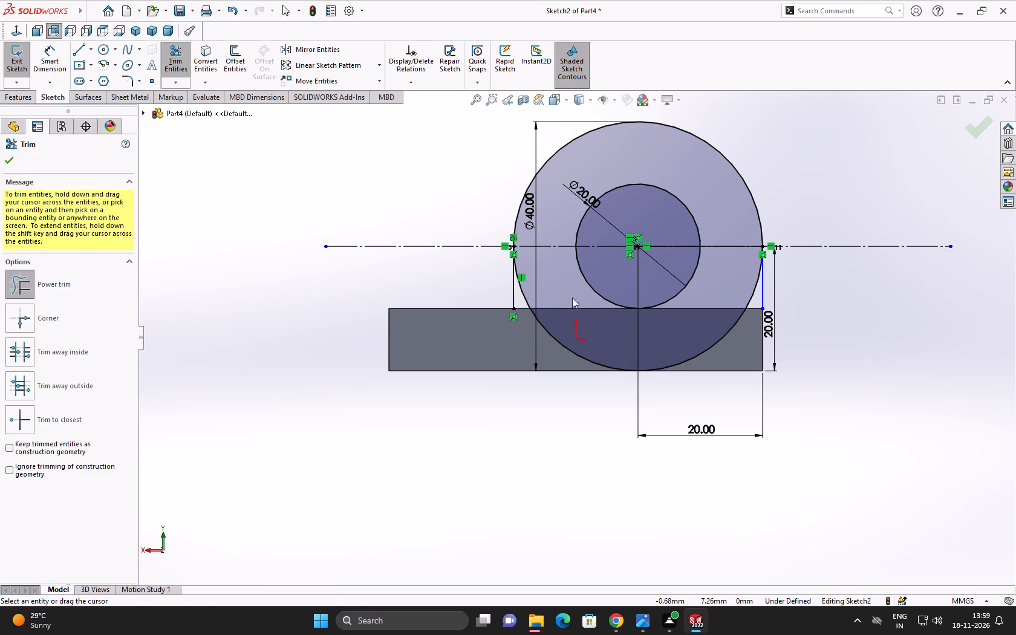
{"action": "left_click_drag", "start_coordinate": [572, 298], "coordinate": [572, 360]}
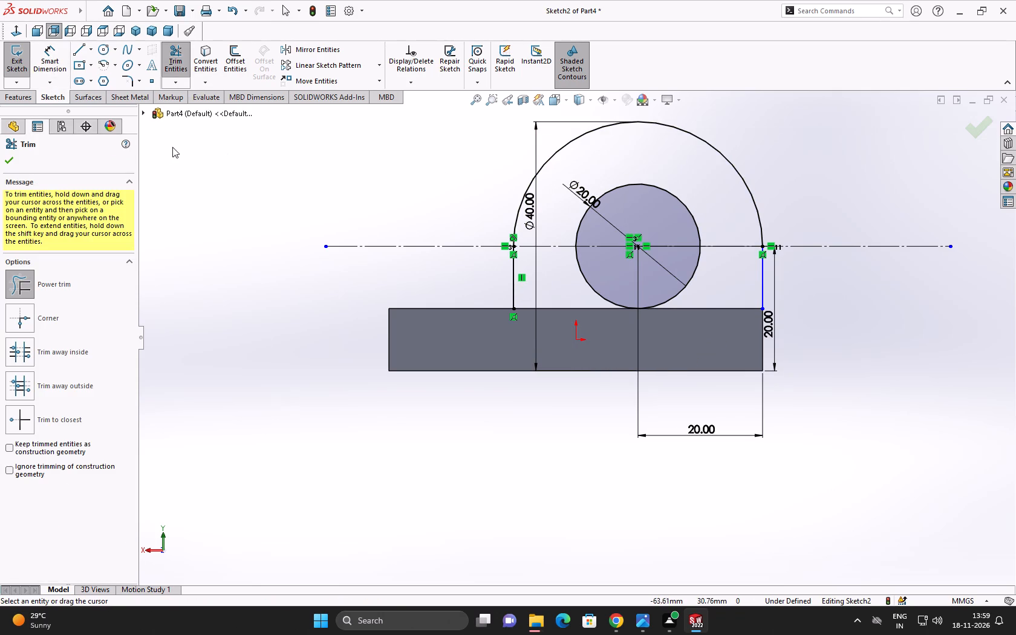
{"action": "left_click", "coordinate": [11, 157]}
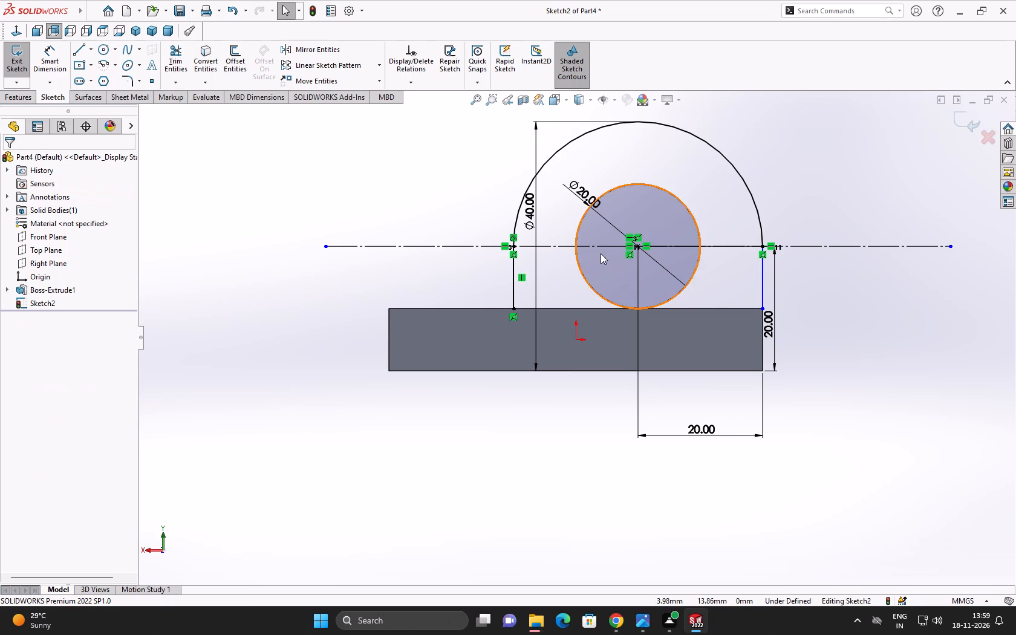
Add a vertical relation to the side line that ends at the block's top corner.
{"action": "left_click", "coordinate": [760, 302]}
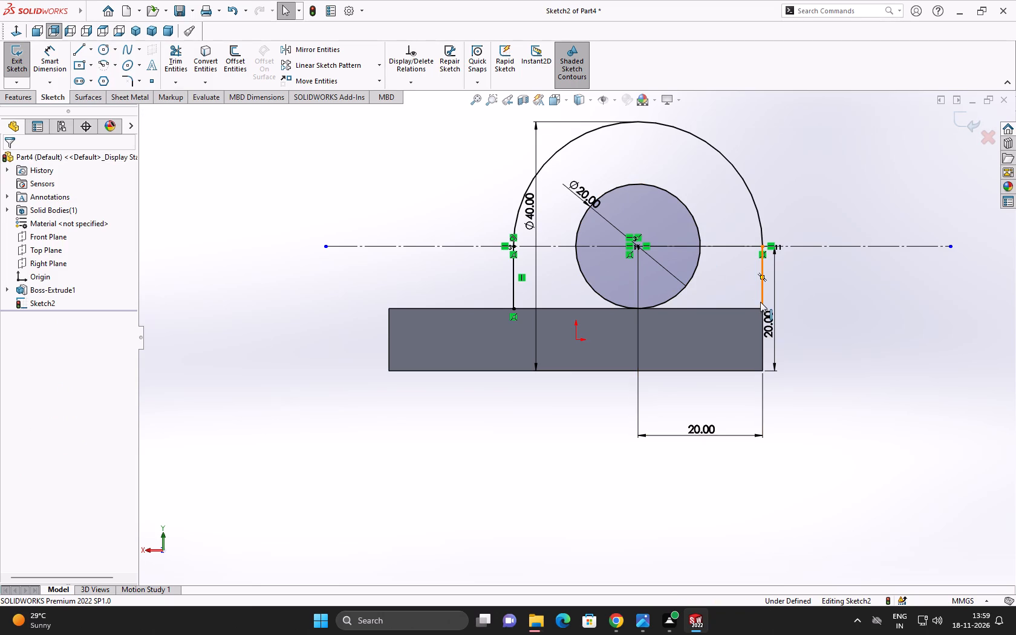
{"action": "left_click", "coordinate": [811, 252]}
{"action": "left_click", "coordinate": [790, 198]}
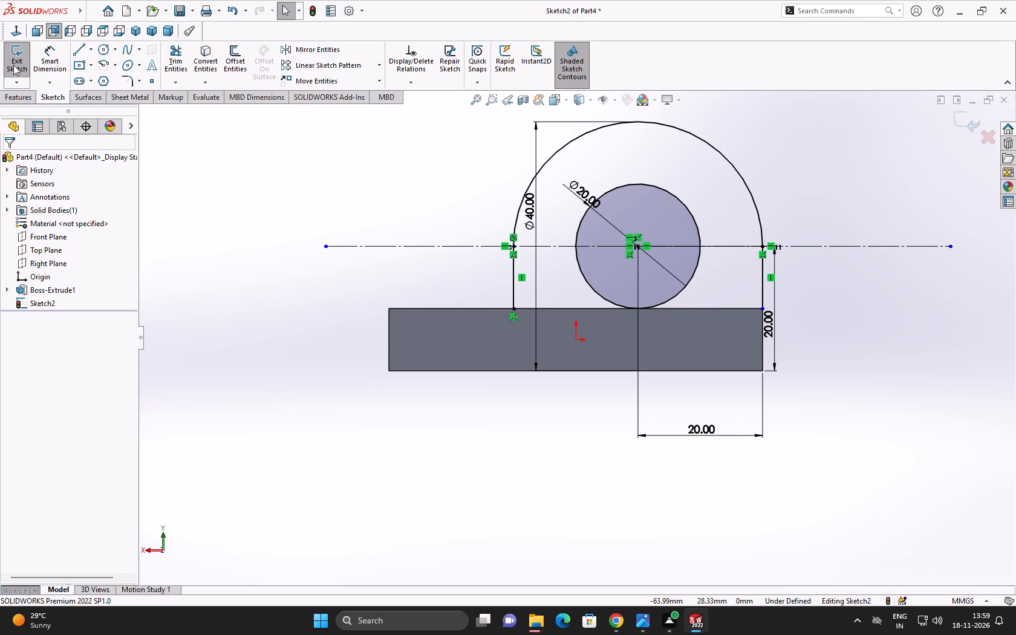
Draw a horizontal line about 20 mm outward from the arc's inboard end, and a 10 mm line down to the block's far top corner.
{"action": "left_click", "coordinate": [79, 50]}
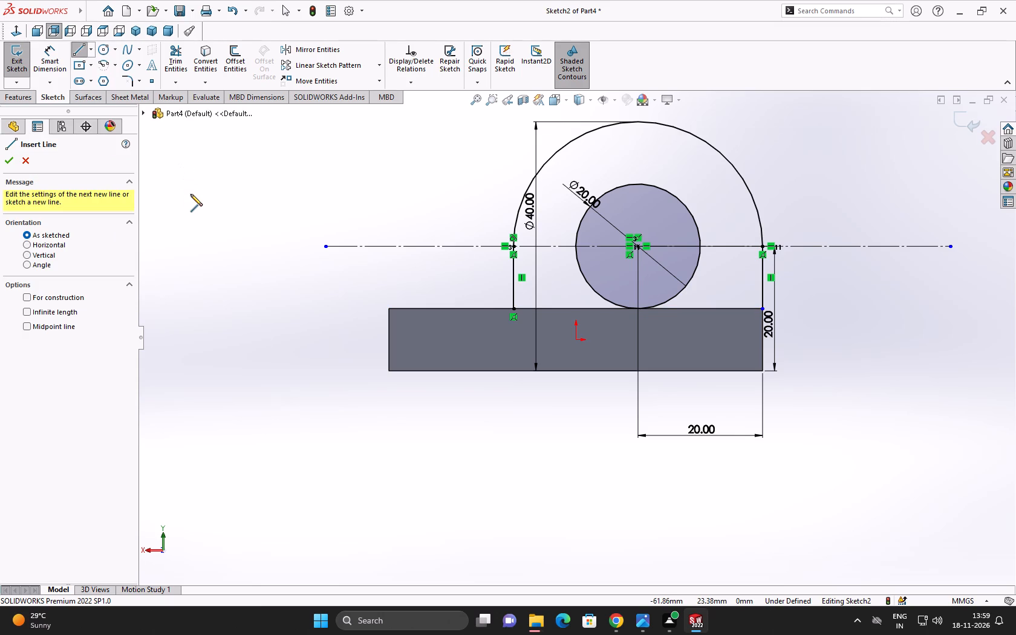
{"action": "left_click", "coordinate": [515, 247]}
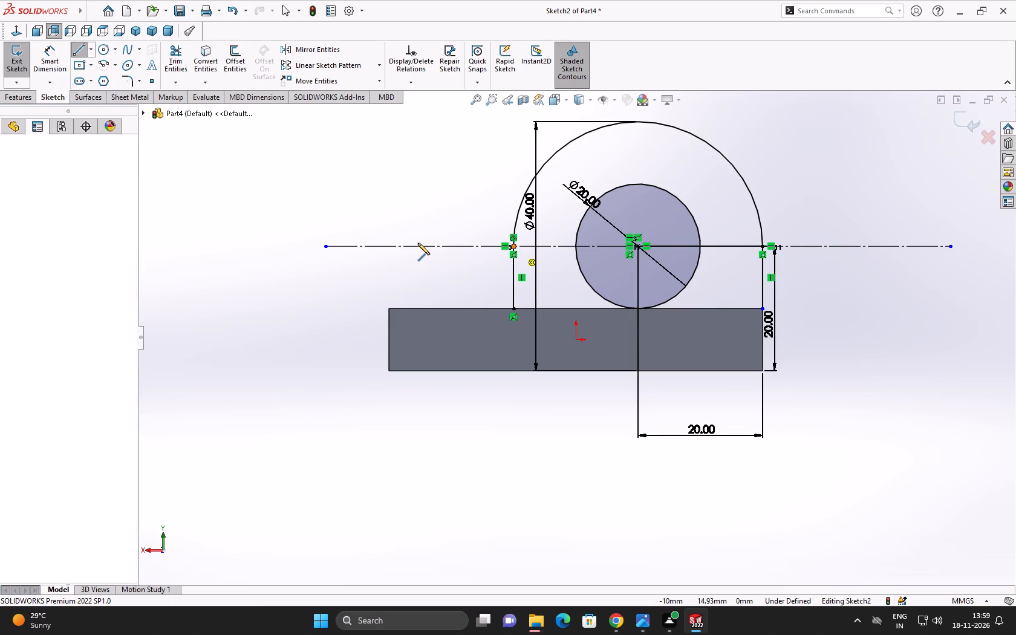
{"action": "left_click", "coordinate": [387, 246]}
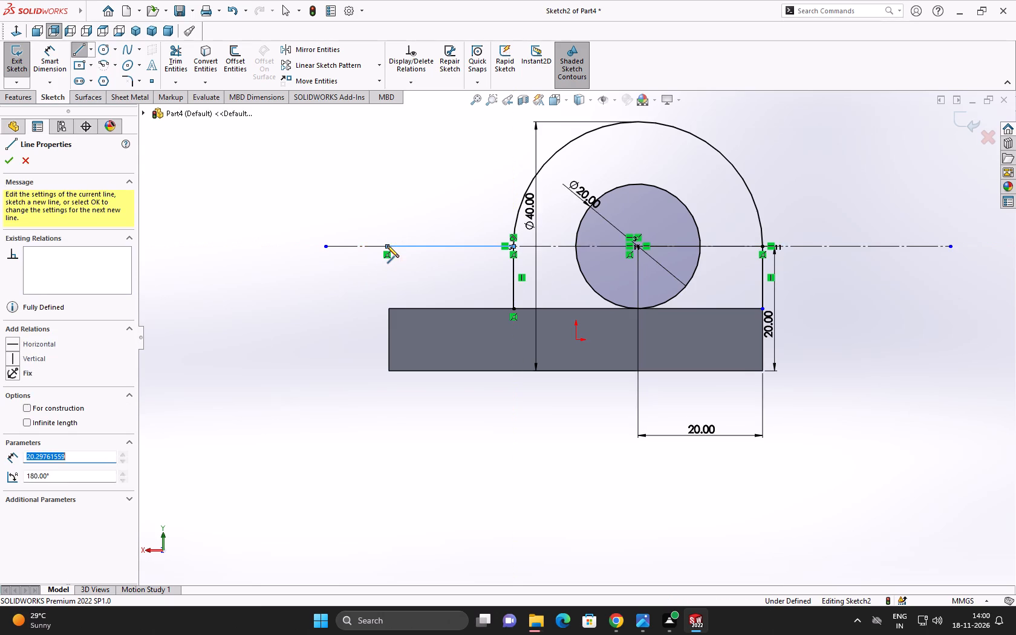
{"action": "left_click", "coordinate": [388, 308]}
{"action": "right_click", "coordinate": [388, 308]}
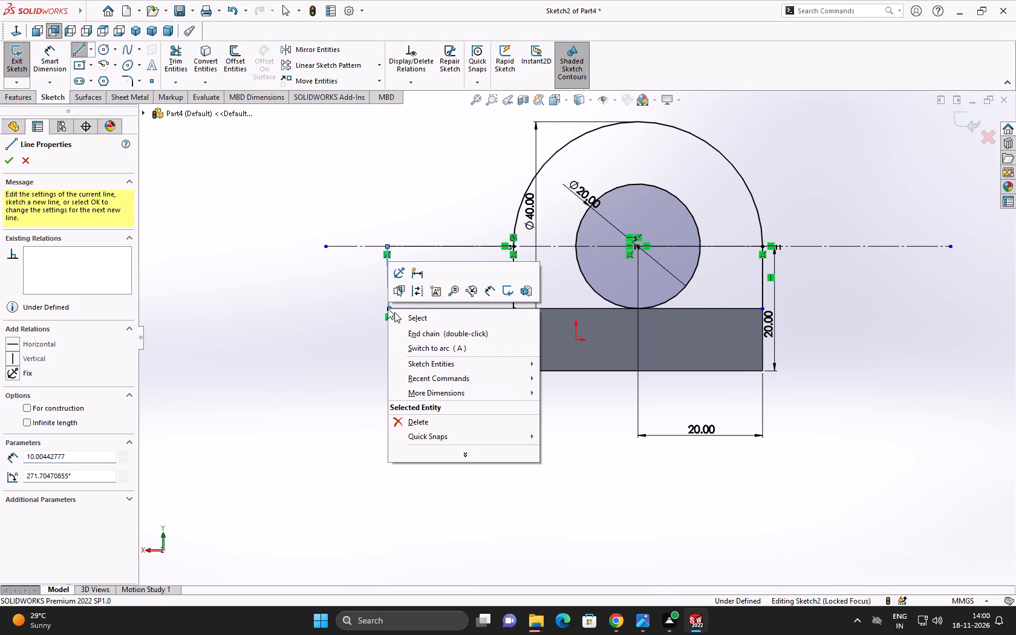
{"action": "left_click", "coordinate": [398, 313]}
Add a vertical relation to the short line at the block's far top corner.
{"action": "left_click", "coordinate": [388, 295]}
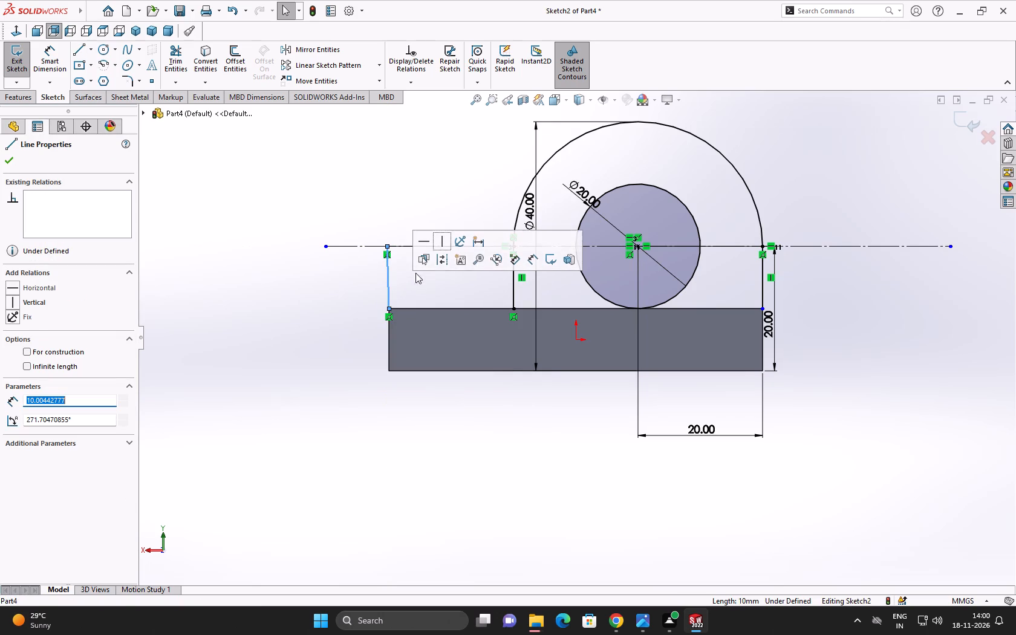
{"action": "left_click", "coordinate": [440, 237]}
{"action": "left_click", "coordinate": [386, 208]}
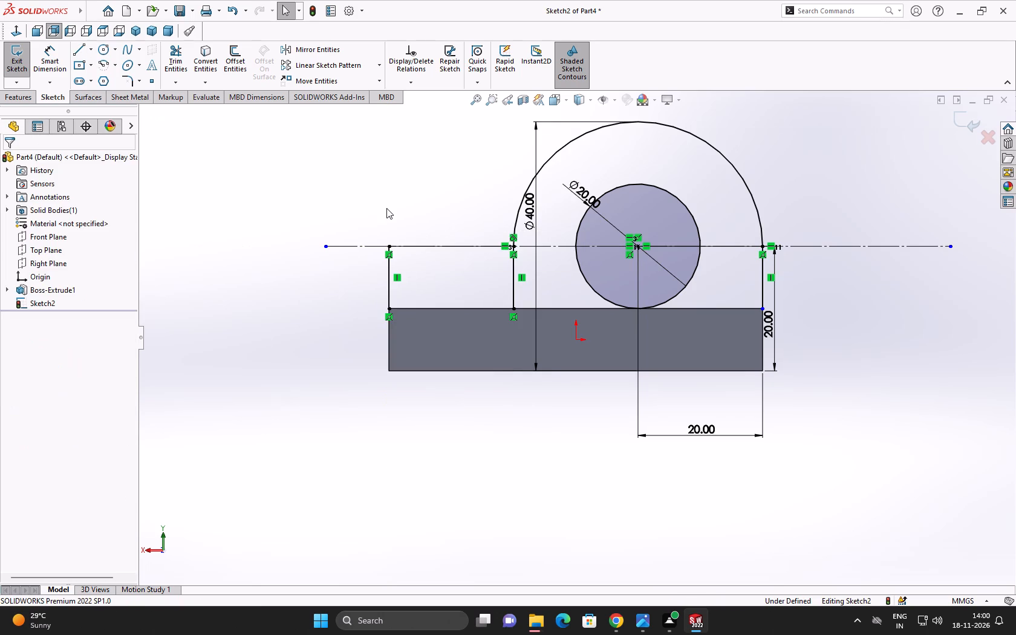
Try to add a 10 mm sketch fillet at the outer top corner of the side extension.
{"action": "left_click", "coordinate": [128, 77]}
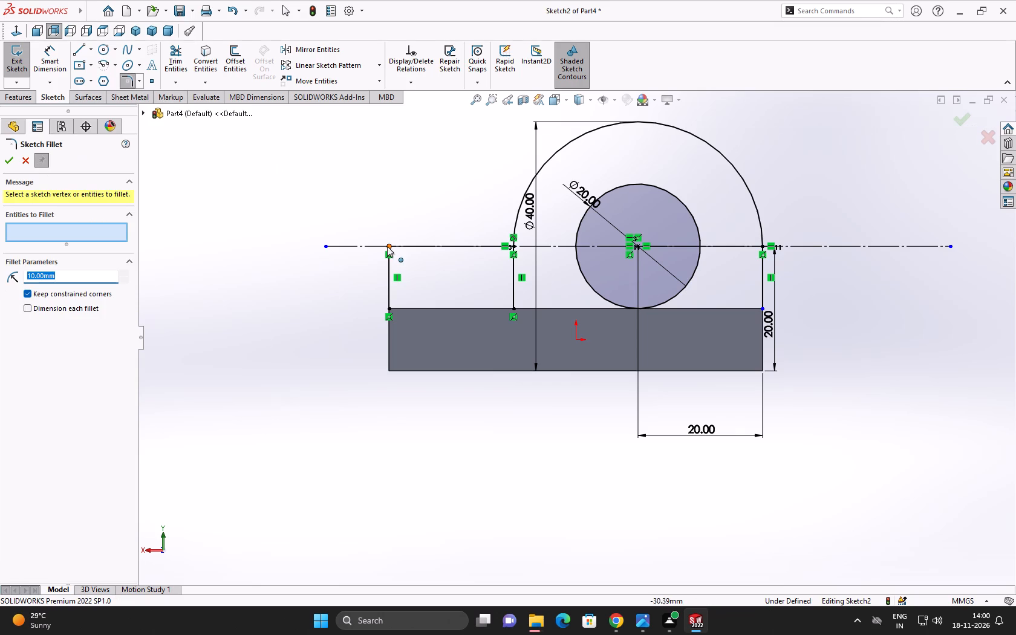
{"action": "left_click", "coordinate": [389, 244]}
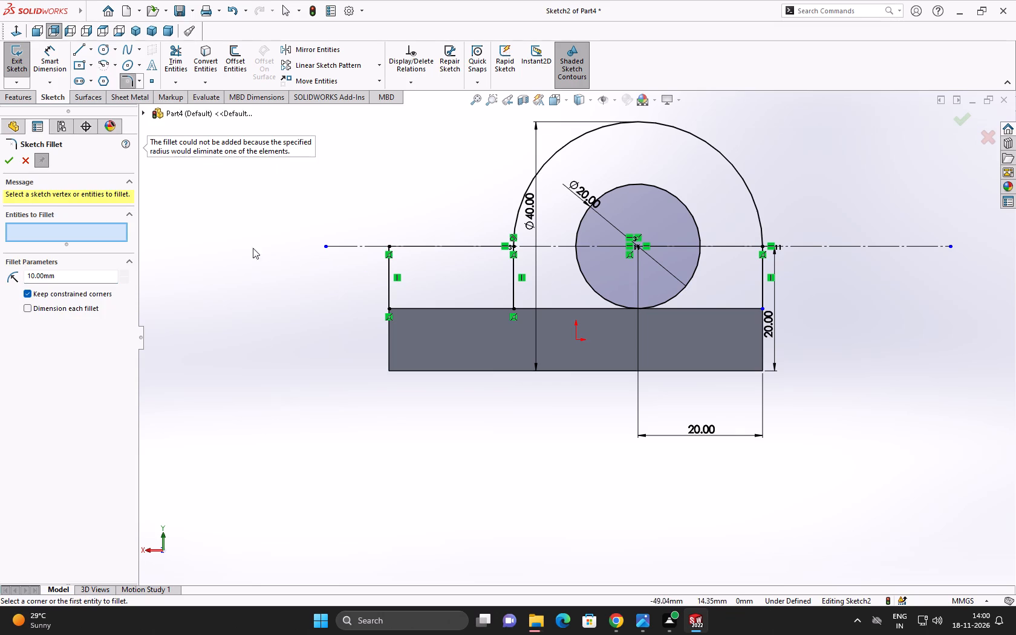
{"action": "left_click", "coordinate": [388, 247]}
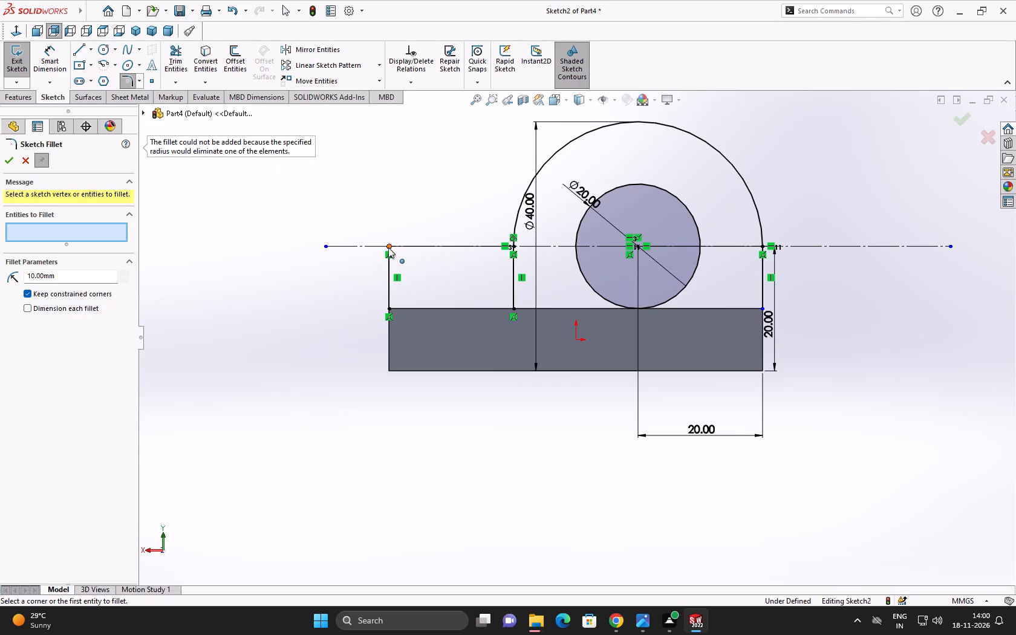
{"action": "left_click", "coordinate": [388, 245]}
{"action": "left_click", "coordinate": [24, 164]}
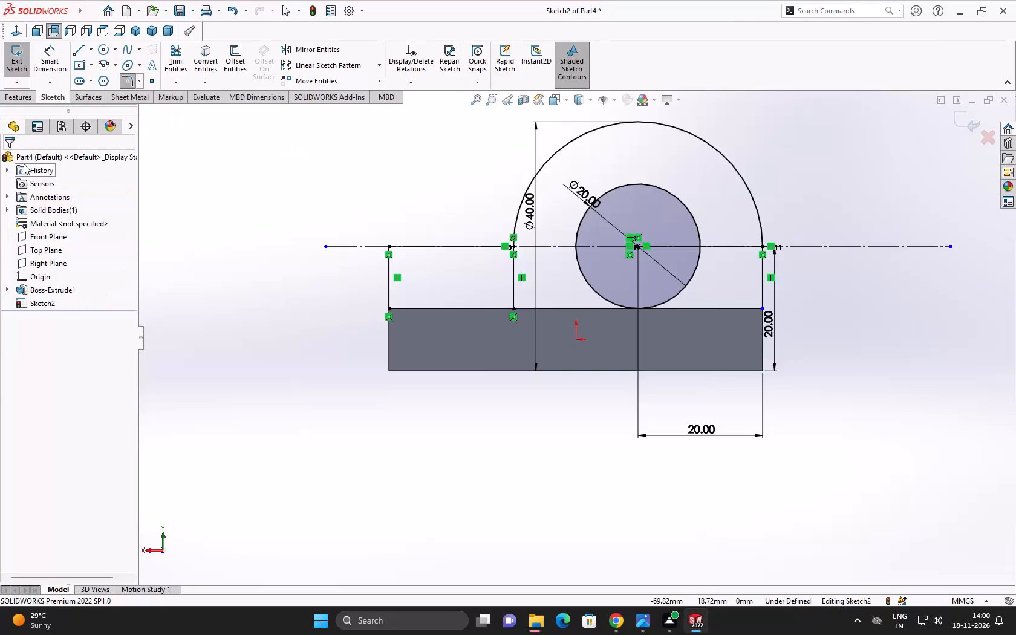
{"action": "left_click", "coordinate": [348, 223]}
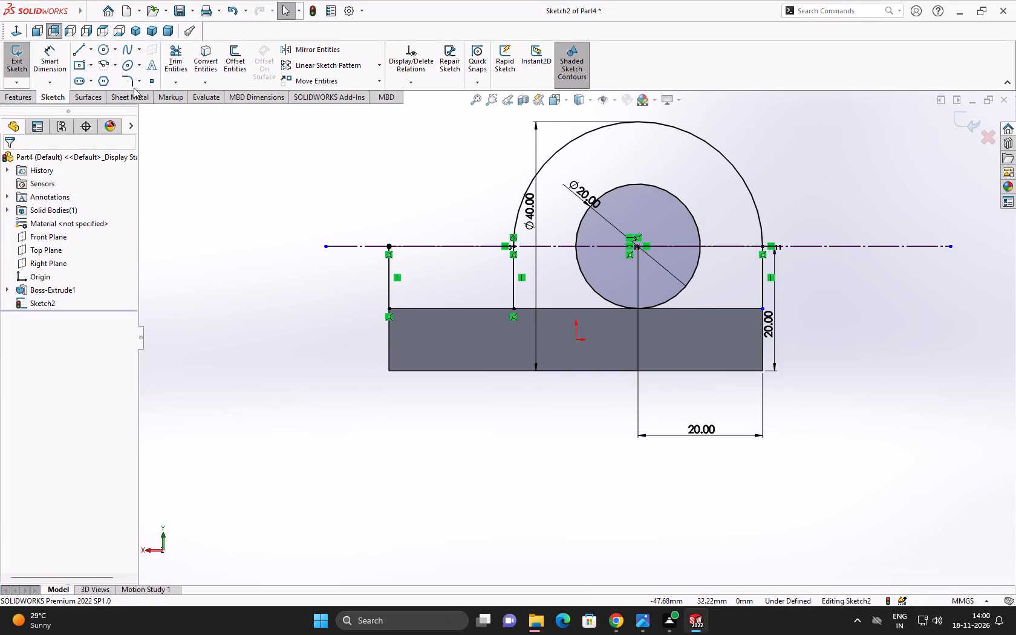
Trim away the inner vertical line between the arc's inboard end and the block's top edge.
{"action": "left_click", "coordinate": [176, 65]}
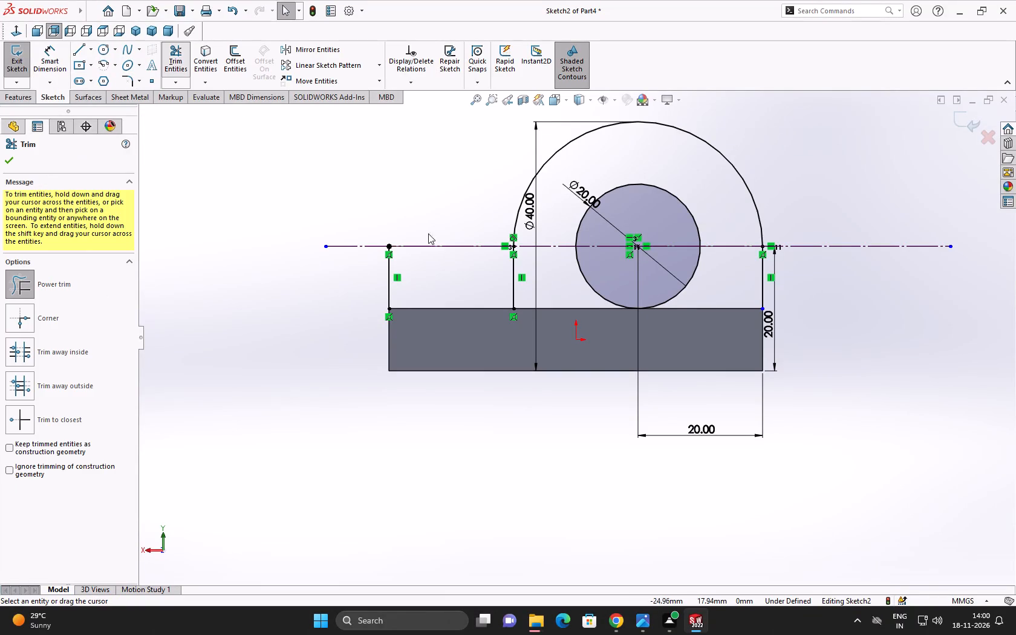
{"action": "left_click_drag", "start_coordinate": [465, 291], "coordinate": [527, 282]}
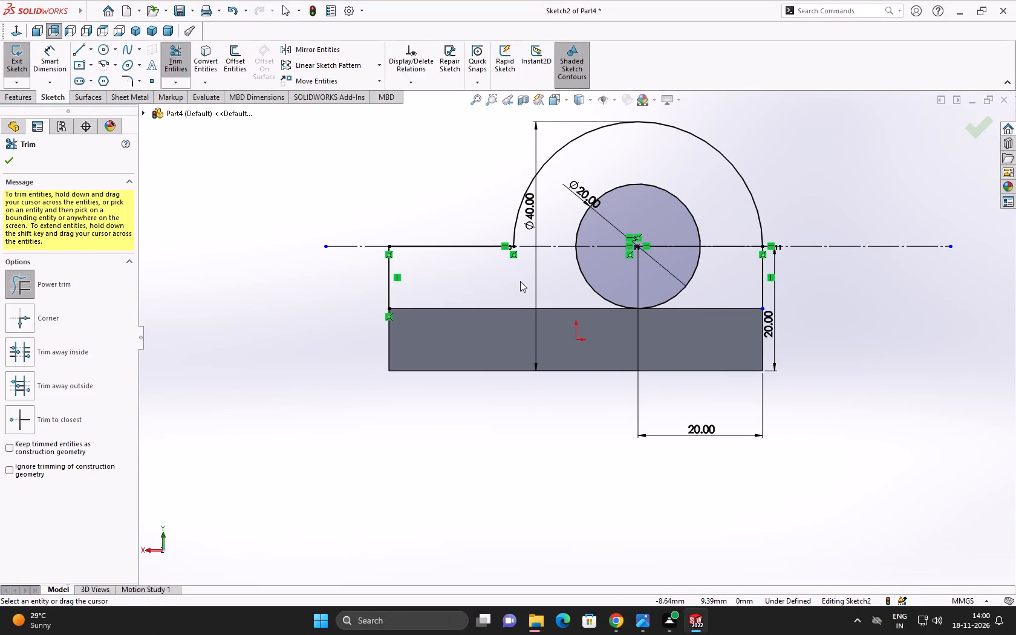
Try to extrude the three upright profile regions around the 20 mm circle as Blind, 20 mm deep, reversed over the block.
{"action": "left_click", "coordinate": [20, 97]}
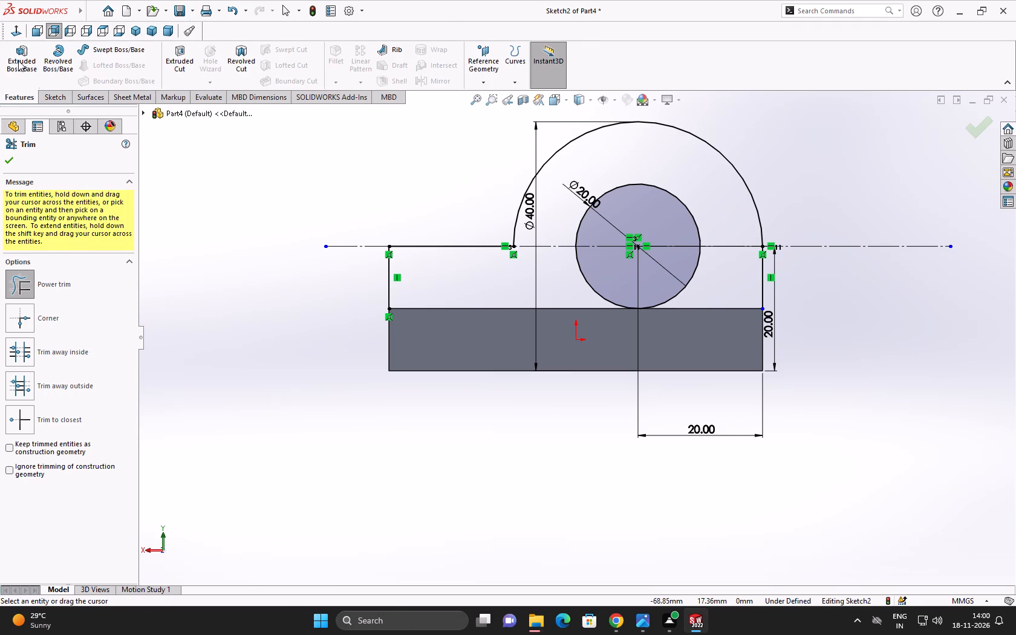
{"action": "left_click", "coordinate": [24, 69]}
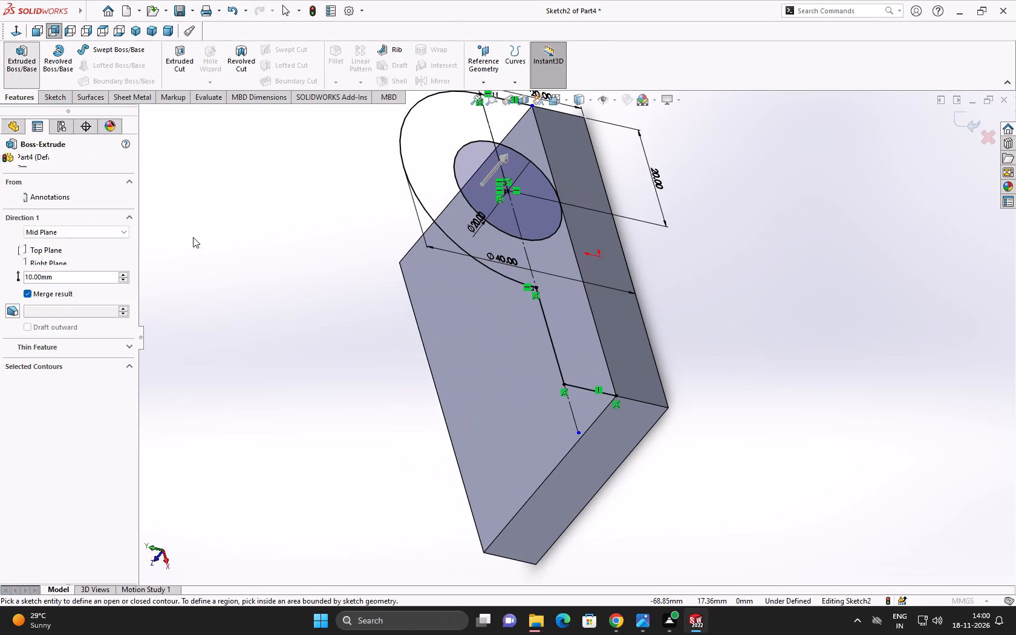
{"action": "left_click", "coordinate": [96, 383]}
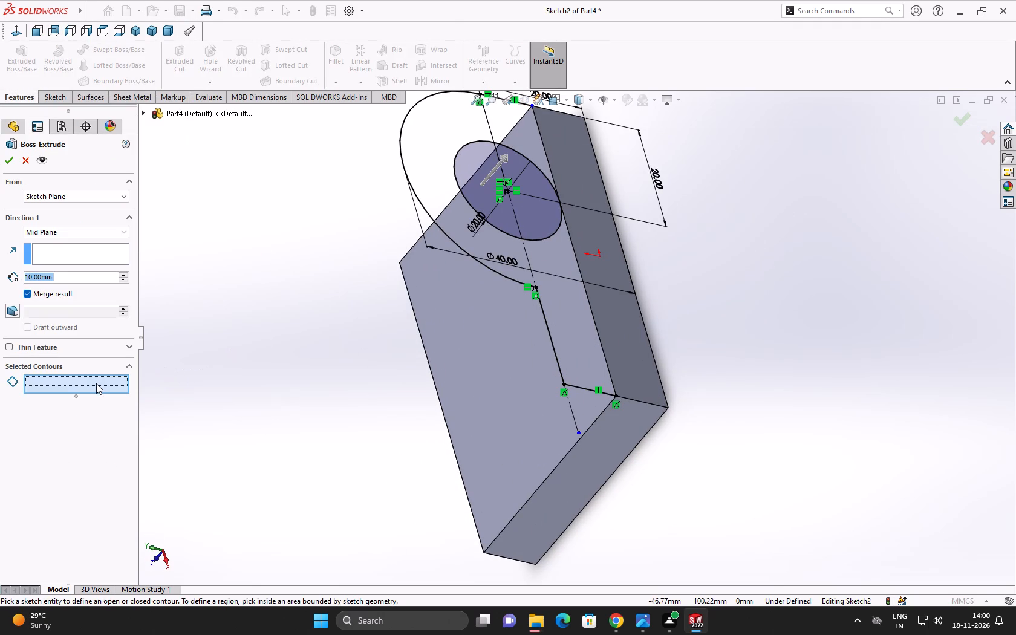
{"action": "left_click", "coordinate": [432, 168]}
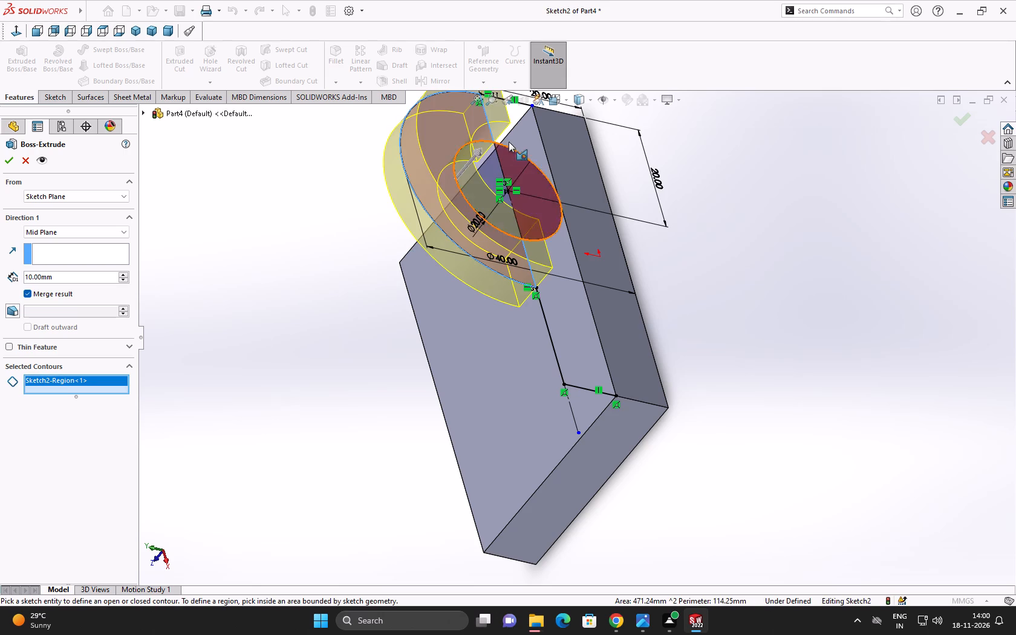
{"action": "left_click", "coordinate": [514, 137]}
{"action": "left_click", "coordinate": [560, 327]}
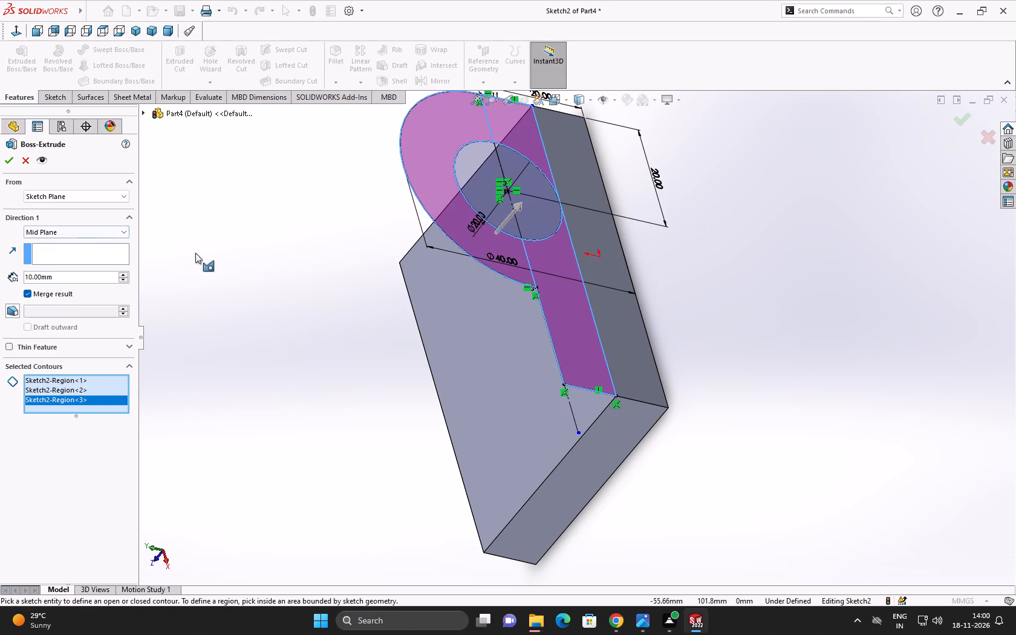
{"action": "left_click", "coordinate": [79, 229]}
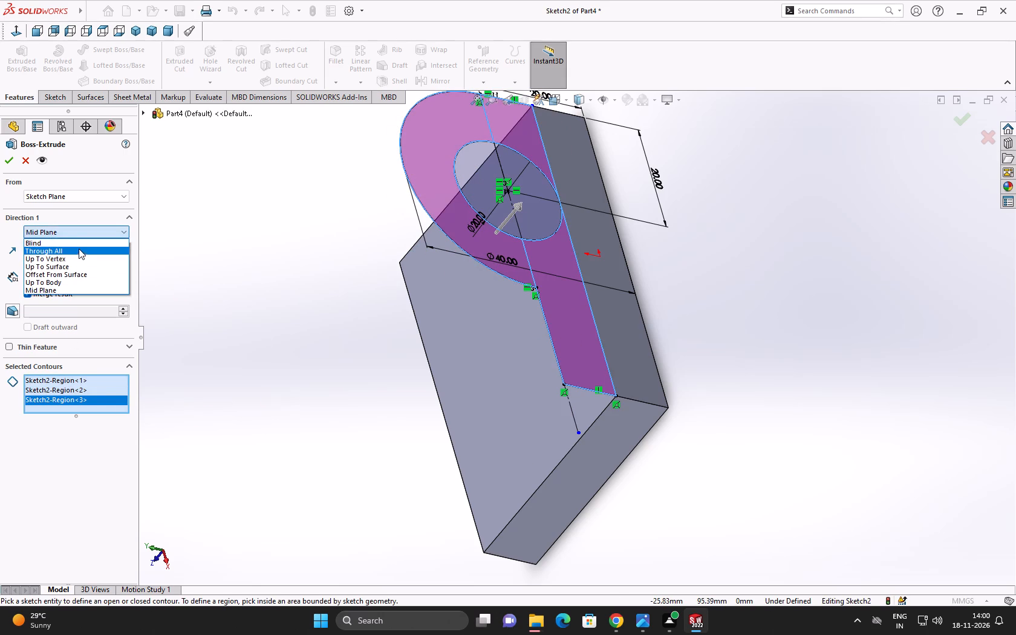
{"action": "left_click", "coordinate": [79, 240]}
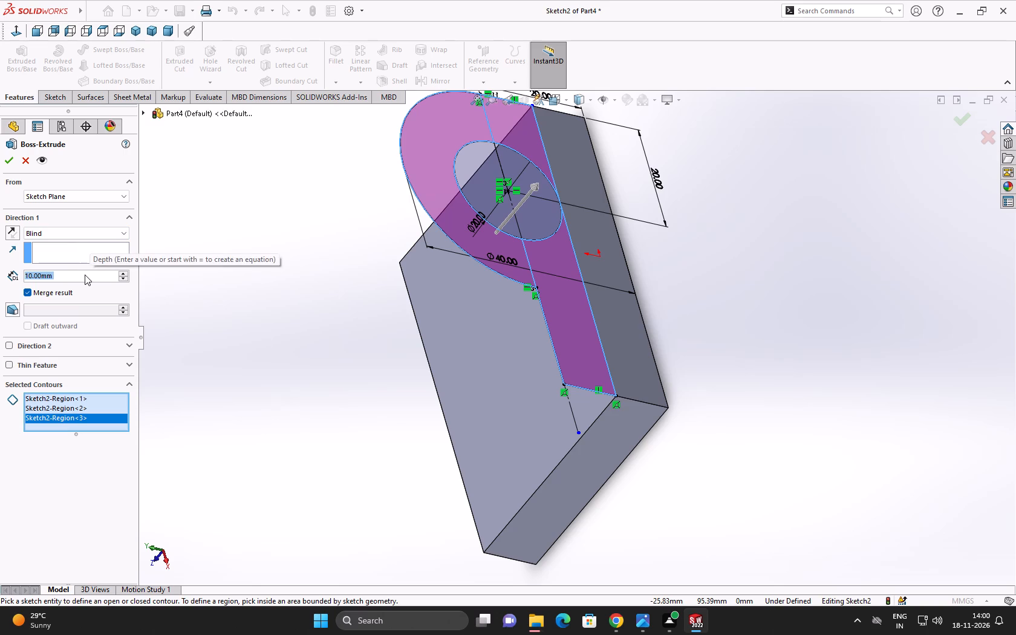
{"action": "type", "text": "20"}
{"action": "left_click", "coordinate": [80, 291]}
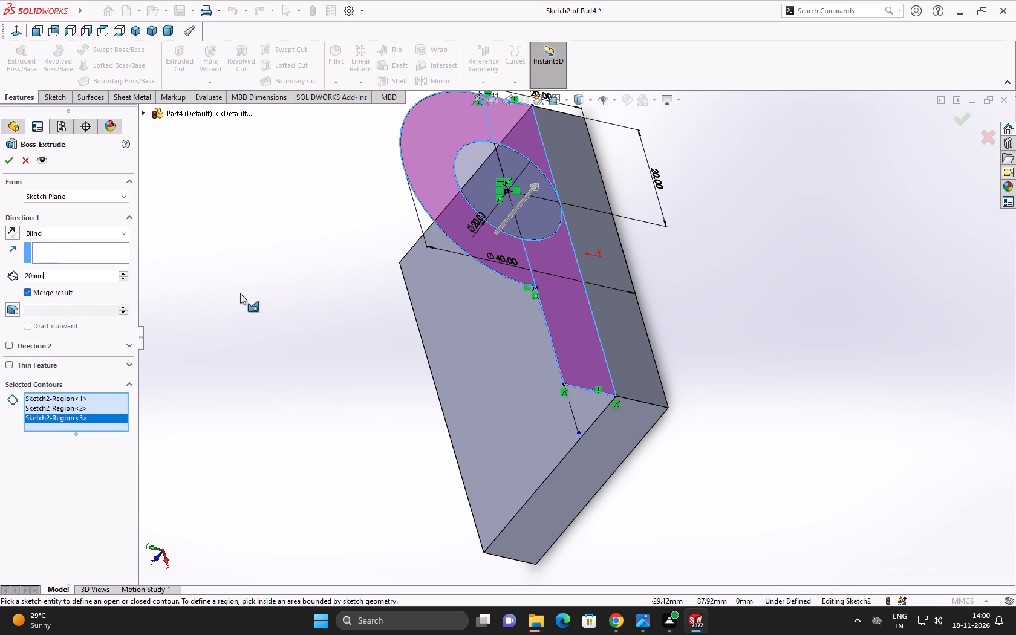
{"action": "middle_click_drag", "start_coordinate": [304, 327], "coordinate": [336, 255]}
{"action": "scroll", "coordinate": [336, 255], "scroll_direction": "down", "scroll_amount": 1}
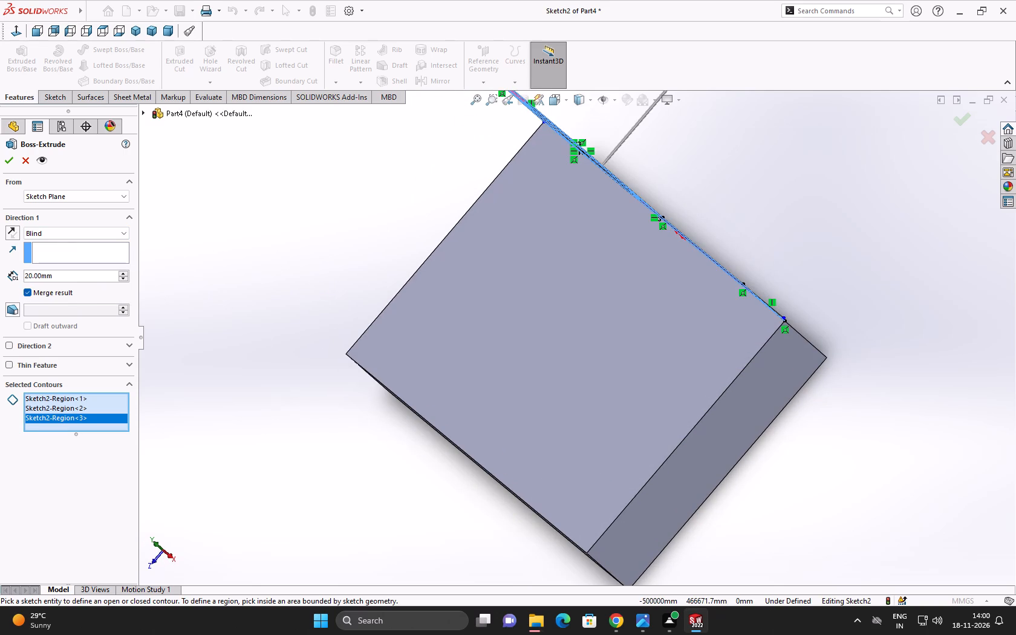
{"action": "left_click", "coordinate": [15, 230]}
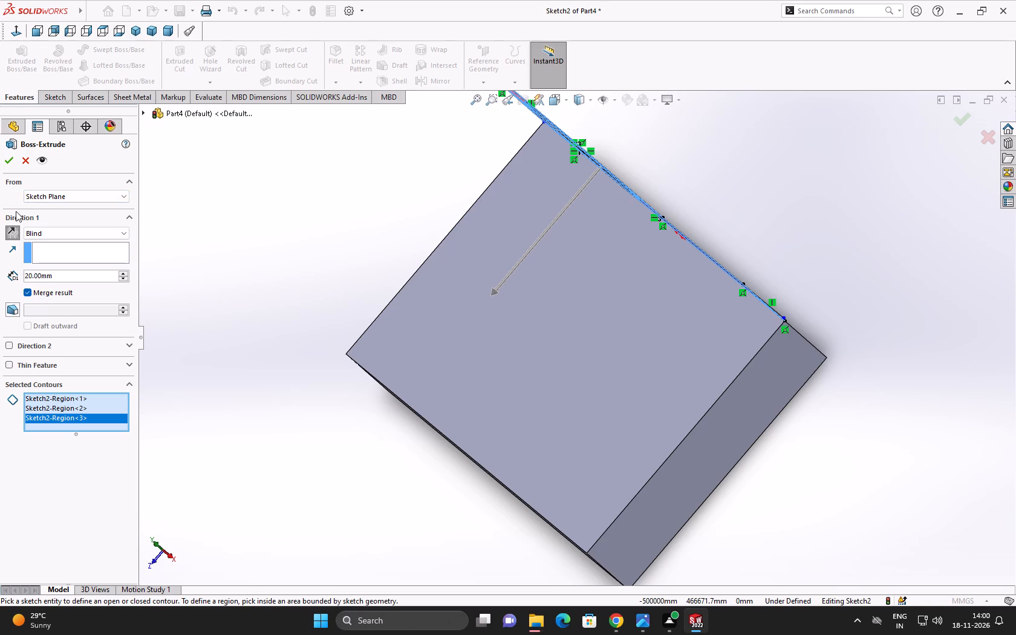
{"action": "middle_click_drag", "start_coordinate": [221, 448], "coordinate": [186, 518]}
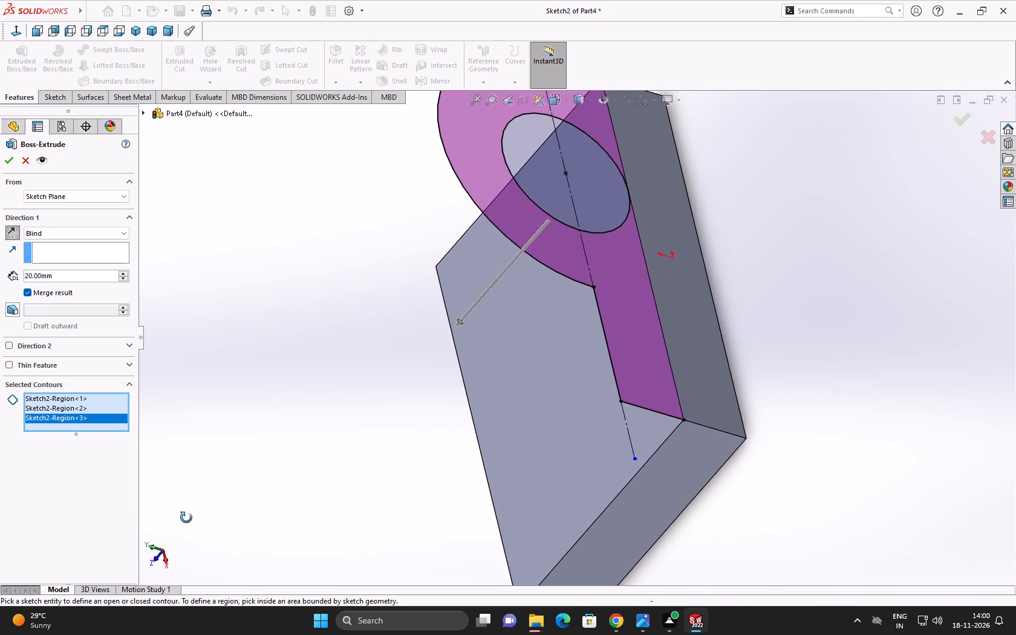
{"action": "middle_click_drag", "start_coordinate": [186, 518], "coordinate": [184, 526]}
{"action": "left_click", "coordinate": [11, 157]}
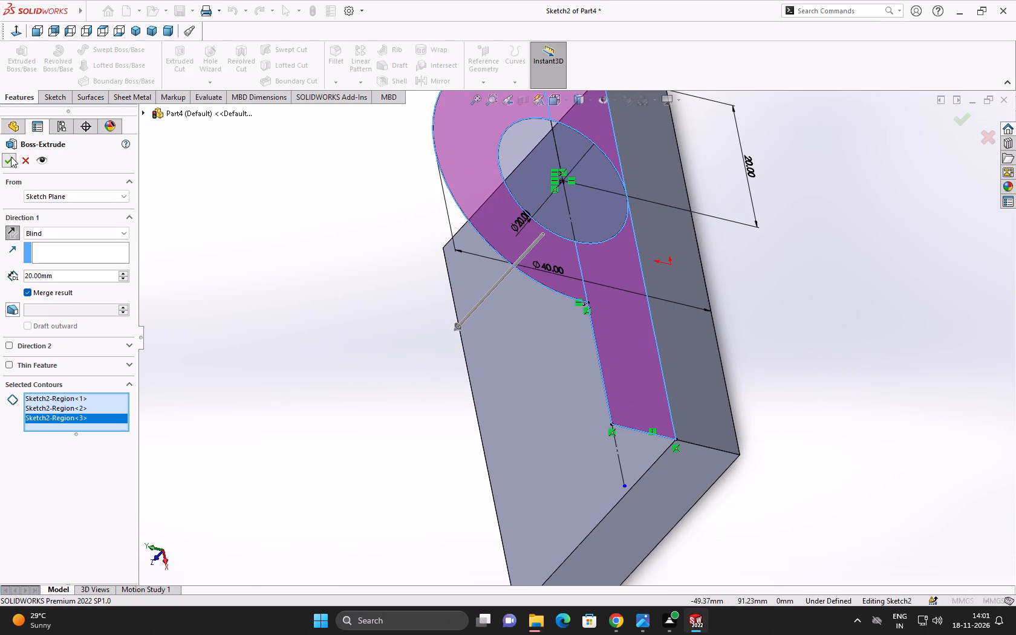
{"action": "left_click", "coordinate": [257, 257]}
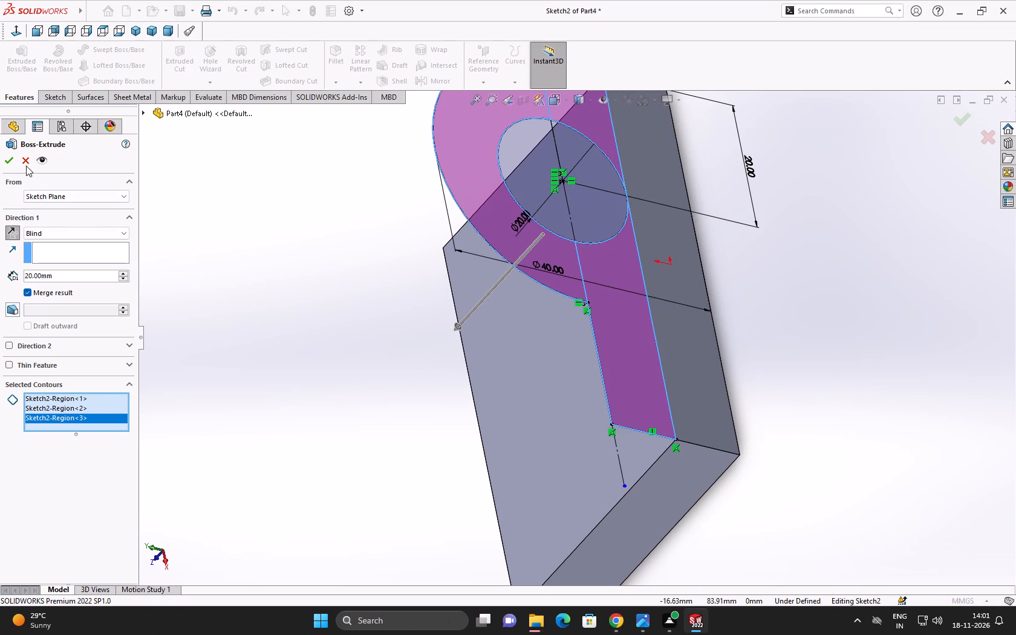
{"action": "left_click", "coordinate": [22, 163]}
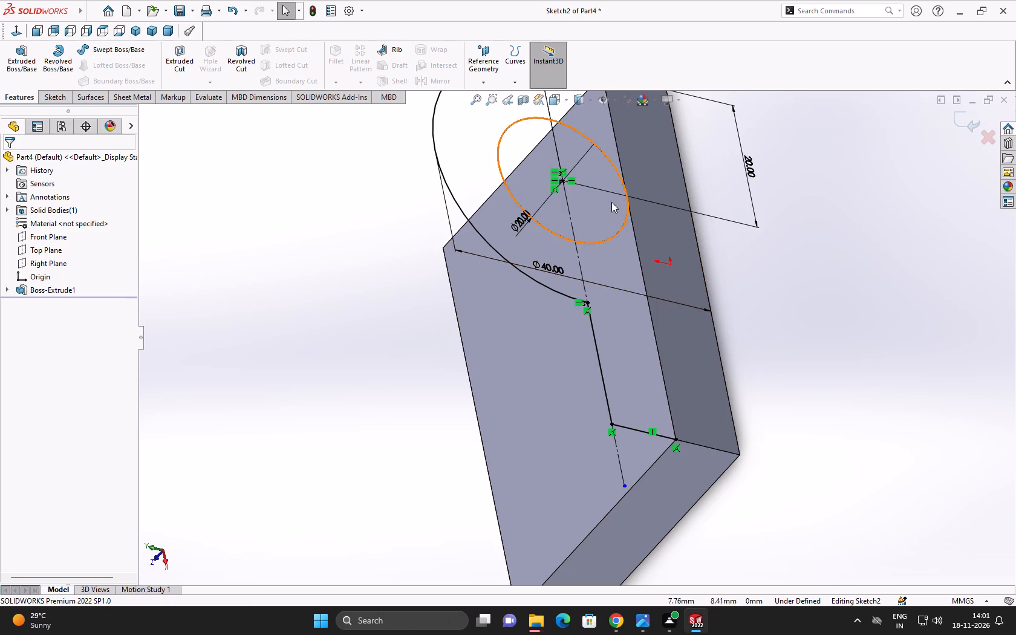
Examine closely where the 20 mm circle touches the block's top edge.
{"action": "scroll", "coordinate": [615, 201], "scroll_direction": "down", "scroll_amount": 14}
{"action": "scroll", "coordinate": [632, 315], "scroll_direction": "down", "scroll_amount": 6}
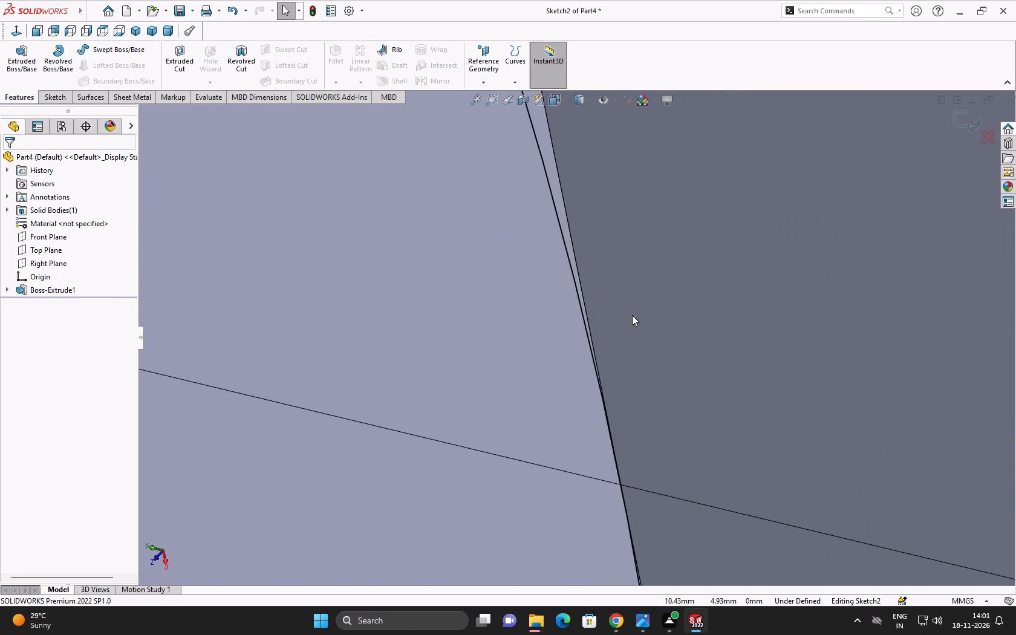
{"action": "scroll", "coordinate": [610, 340], "scroll_direction": "down", "scroll_amount": 6}
{"action": "scroll", "coordinate": [608, 340], "scroll_direction": "up", "scroll_amount": 11}
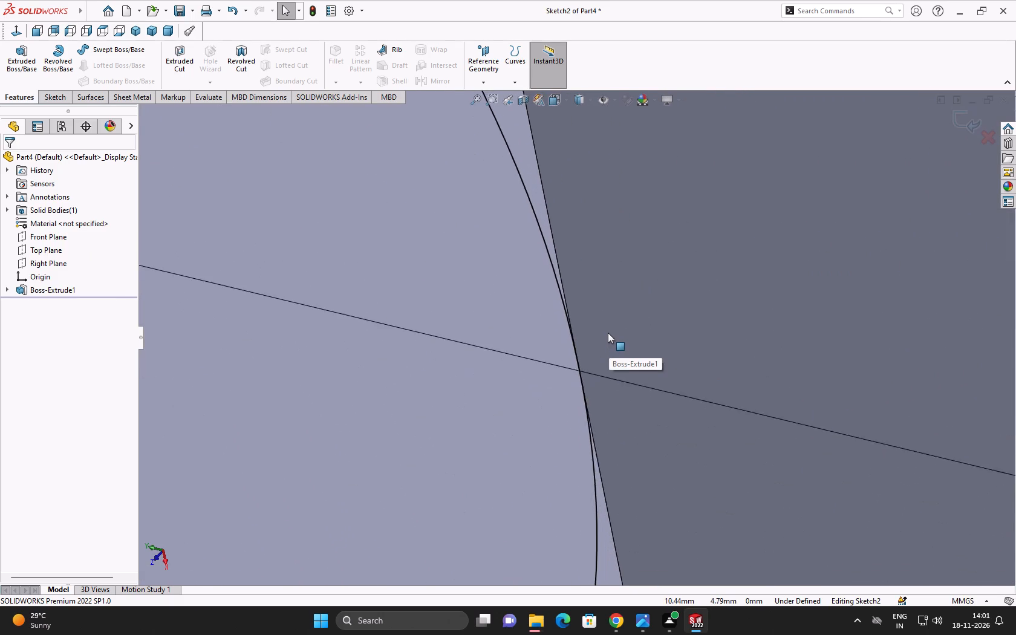
{"action": "scroll", "coordinate": [608, 333], "scroll_direction": "up", "scroll_amount": 17}
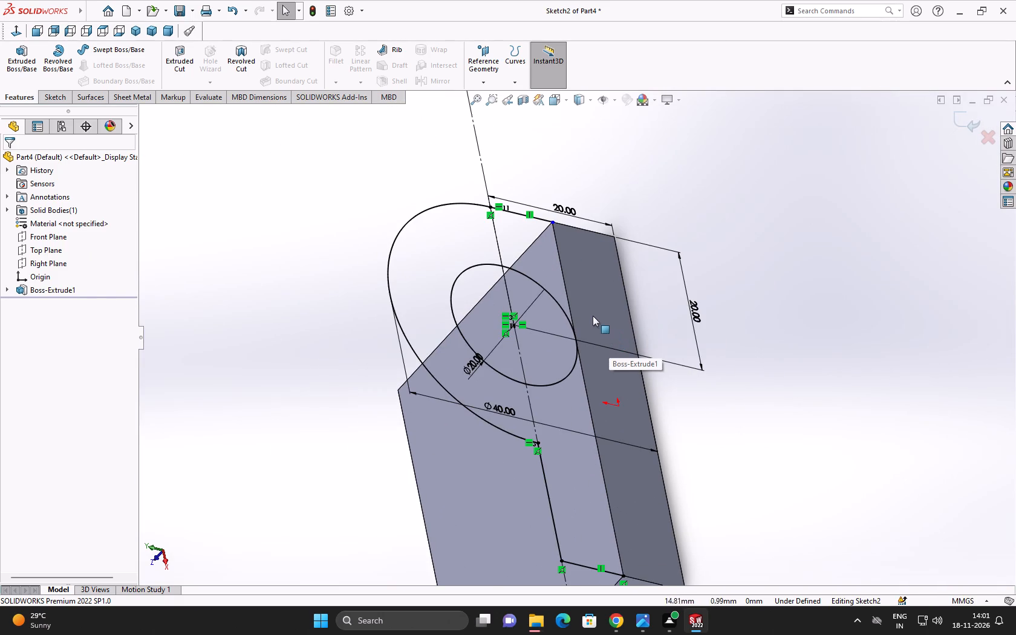
{"action": "scroll", "coordinate": [502, 195], "scroll_direction": "up", "scroll_amount": 2}
Delete the horizontal construction centerline running through the circle's center.
{"action": "left_click", "coordinate": [504, 189]}
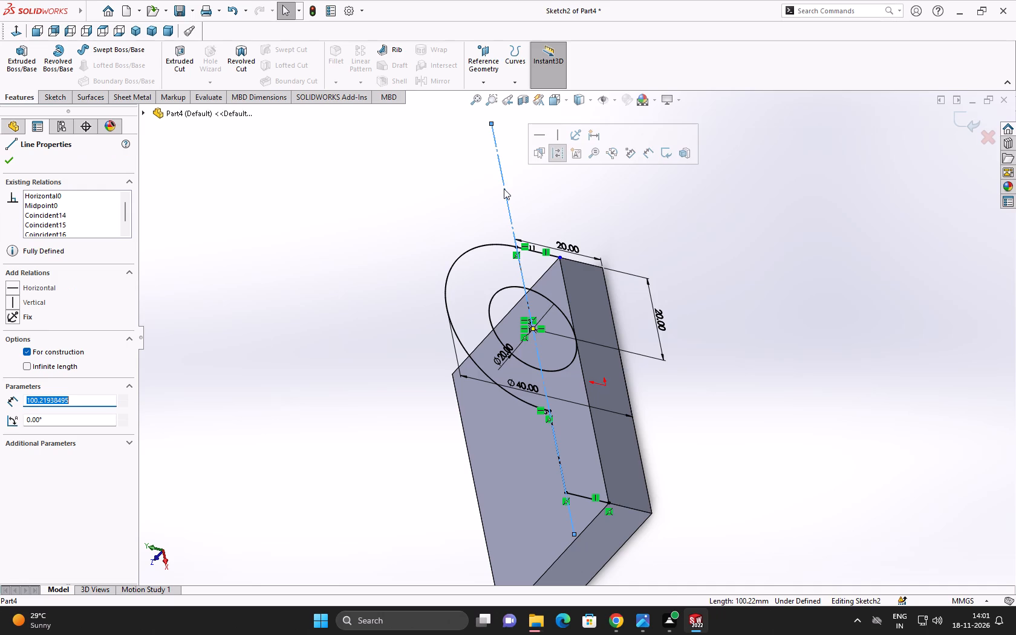
{"action": "left_click", "coordinate": [10, 161]}
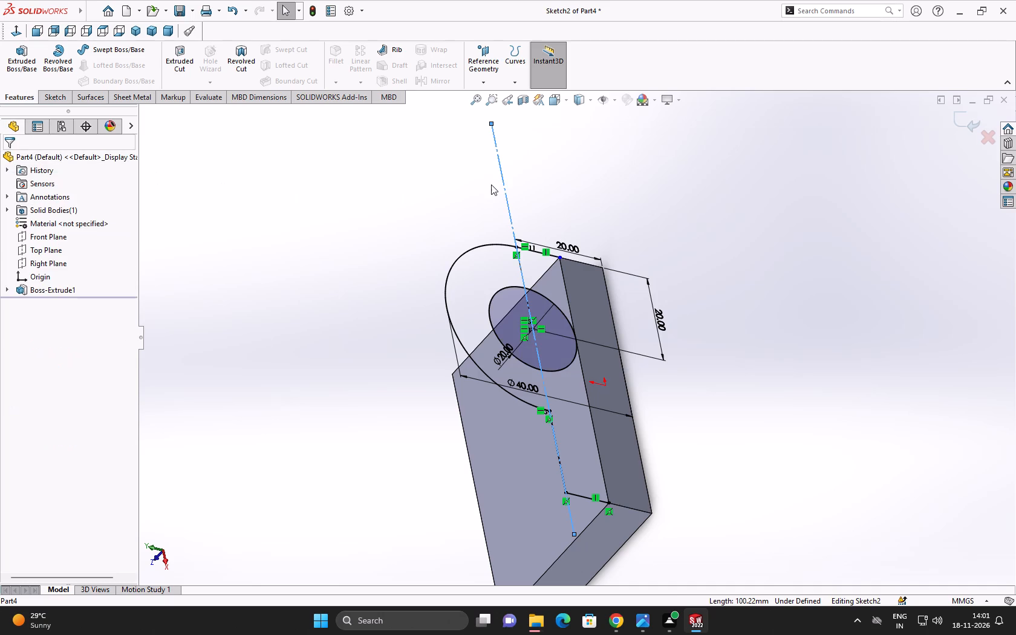
{"action": "right_click", "coordinate": [506, 189]}
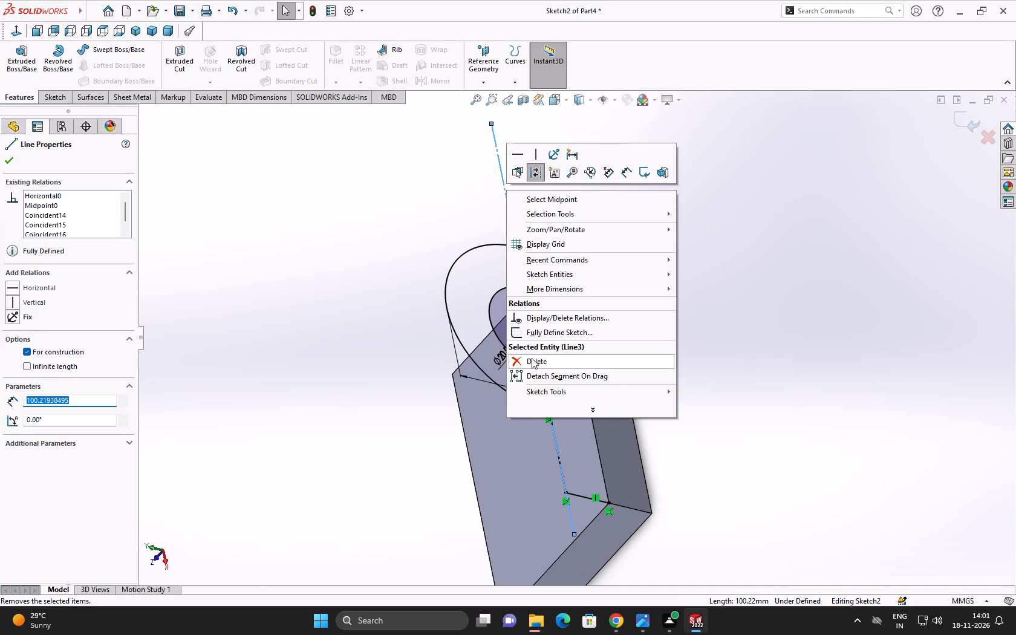
{"action": "left_click", "coordinate": [532, 359]}
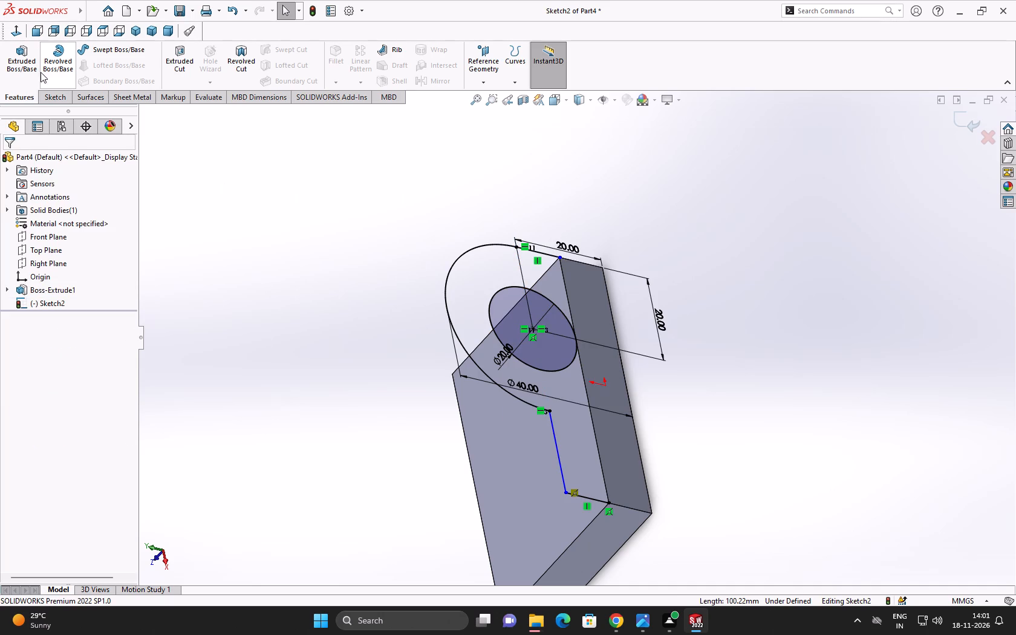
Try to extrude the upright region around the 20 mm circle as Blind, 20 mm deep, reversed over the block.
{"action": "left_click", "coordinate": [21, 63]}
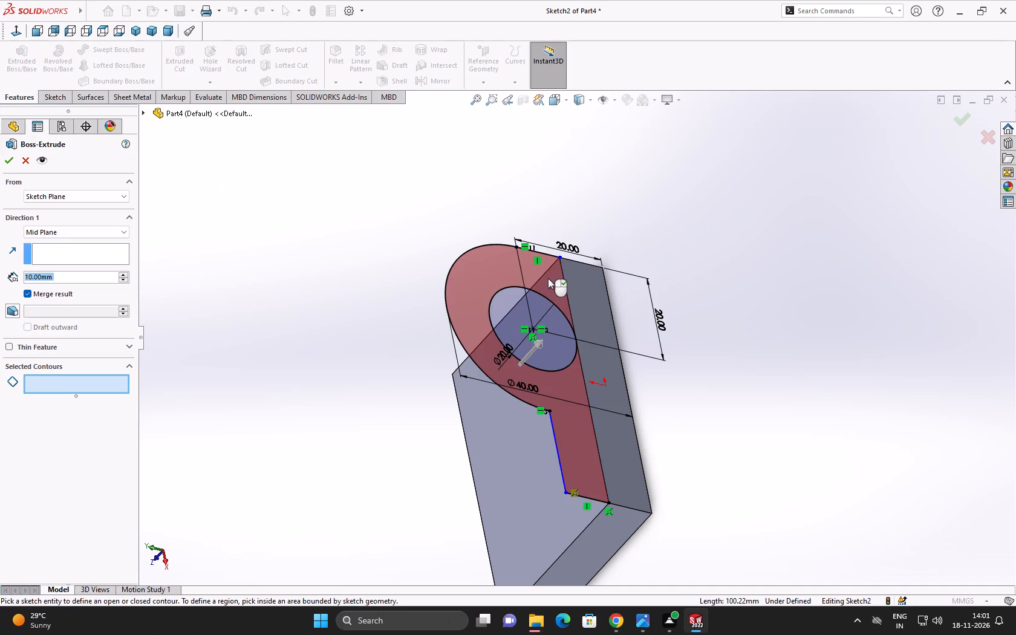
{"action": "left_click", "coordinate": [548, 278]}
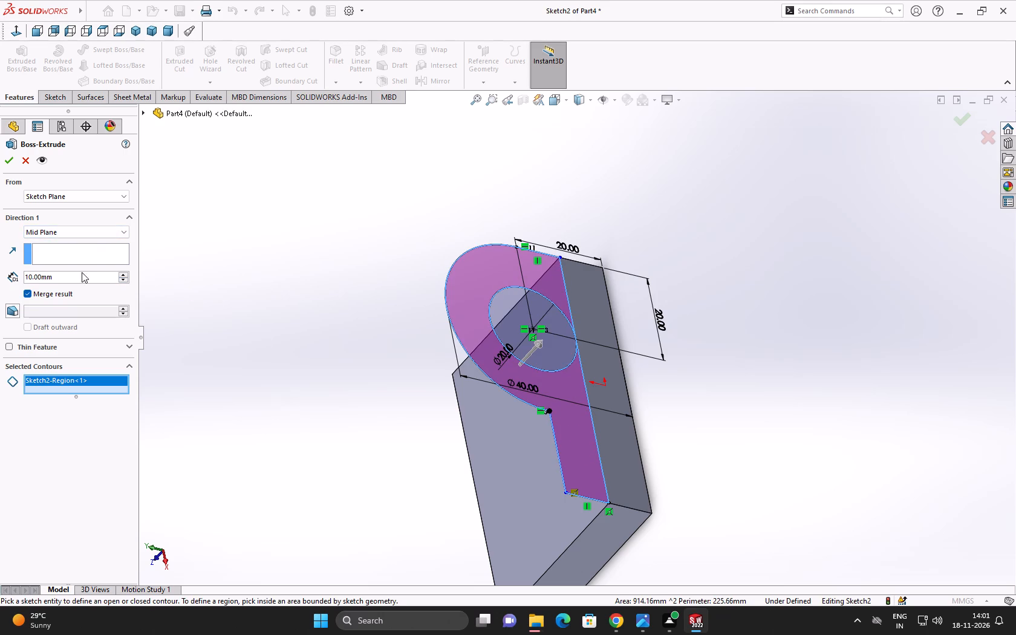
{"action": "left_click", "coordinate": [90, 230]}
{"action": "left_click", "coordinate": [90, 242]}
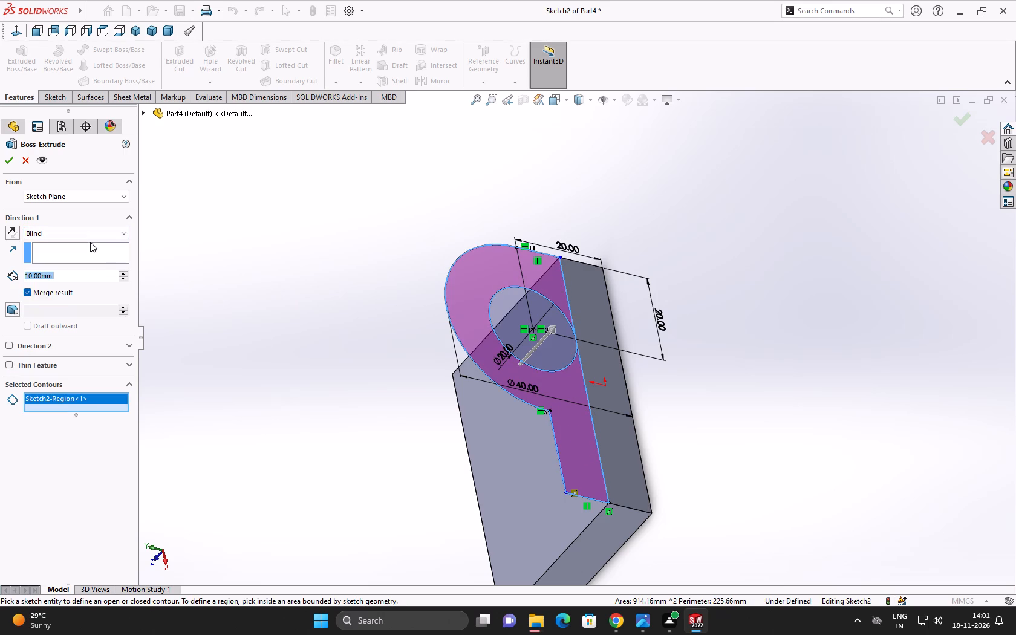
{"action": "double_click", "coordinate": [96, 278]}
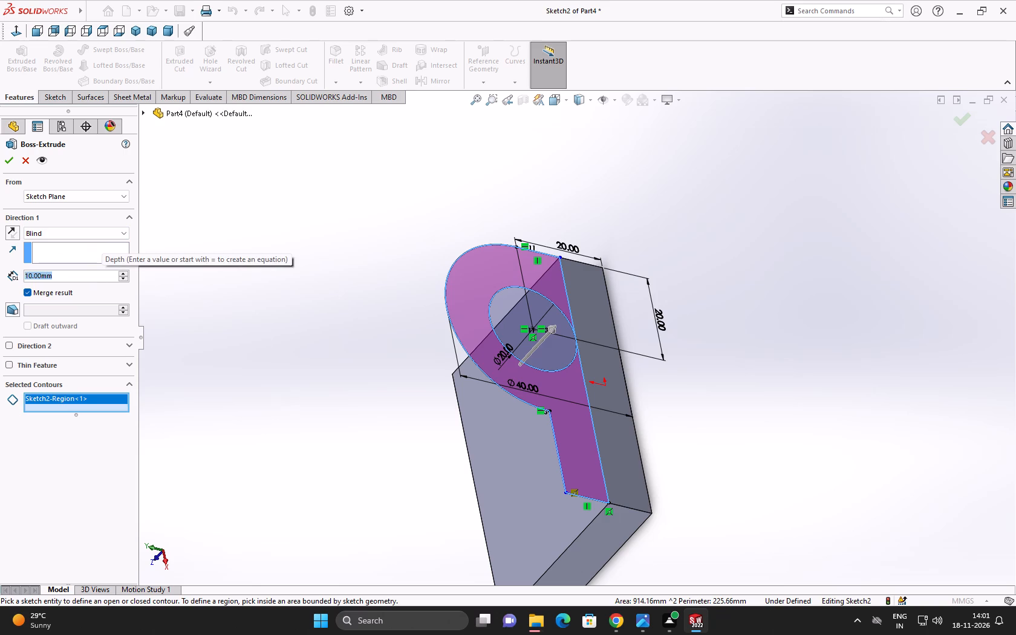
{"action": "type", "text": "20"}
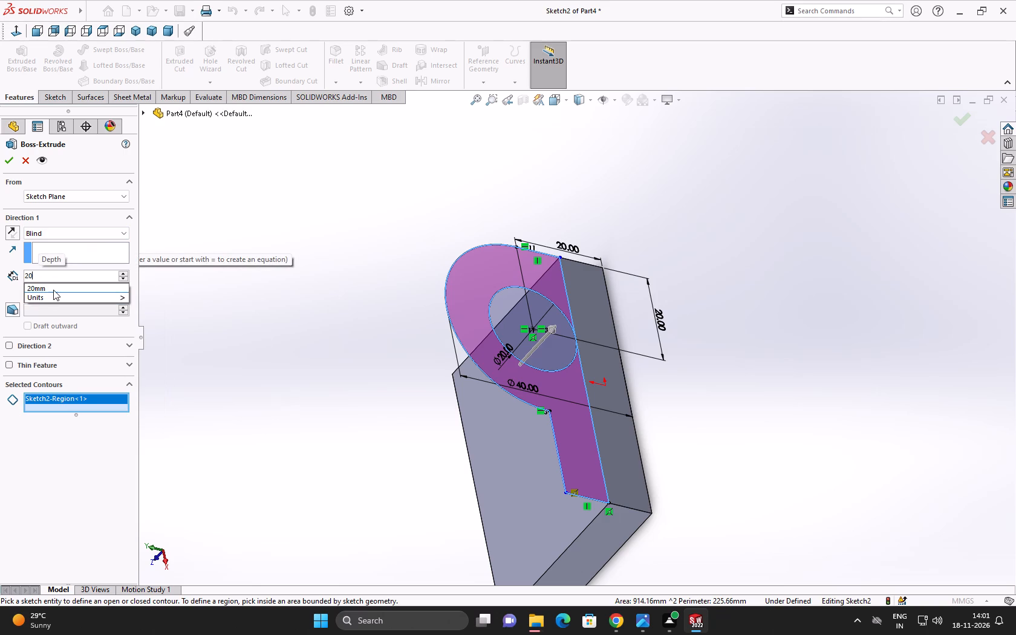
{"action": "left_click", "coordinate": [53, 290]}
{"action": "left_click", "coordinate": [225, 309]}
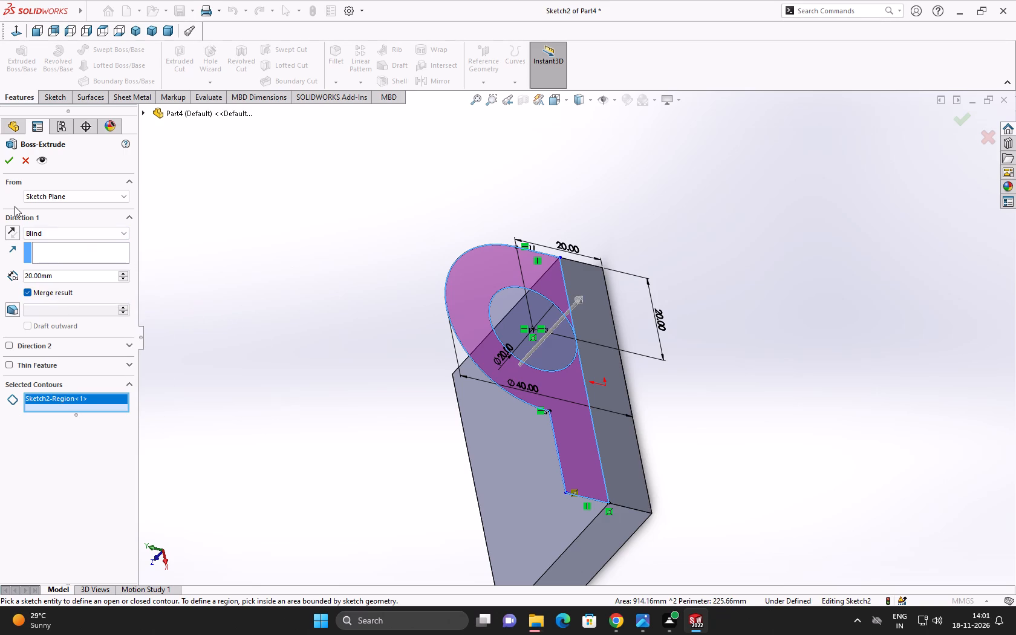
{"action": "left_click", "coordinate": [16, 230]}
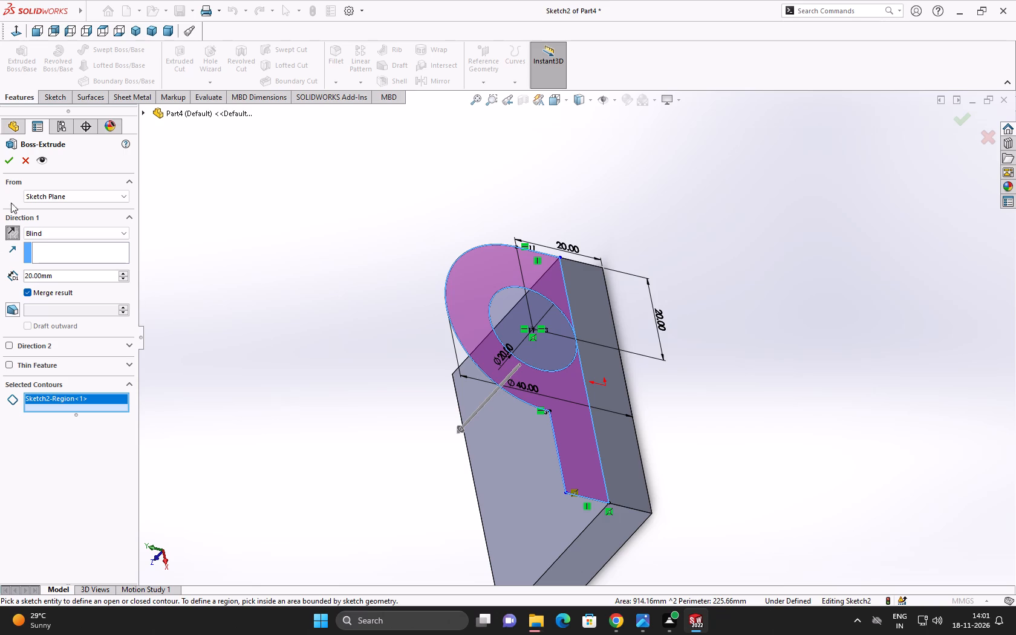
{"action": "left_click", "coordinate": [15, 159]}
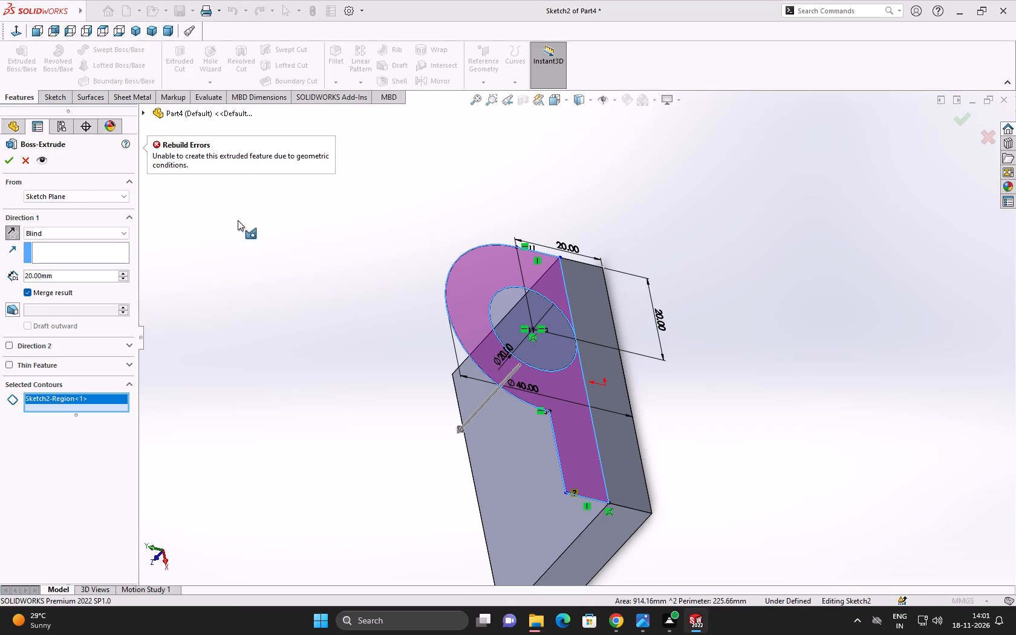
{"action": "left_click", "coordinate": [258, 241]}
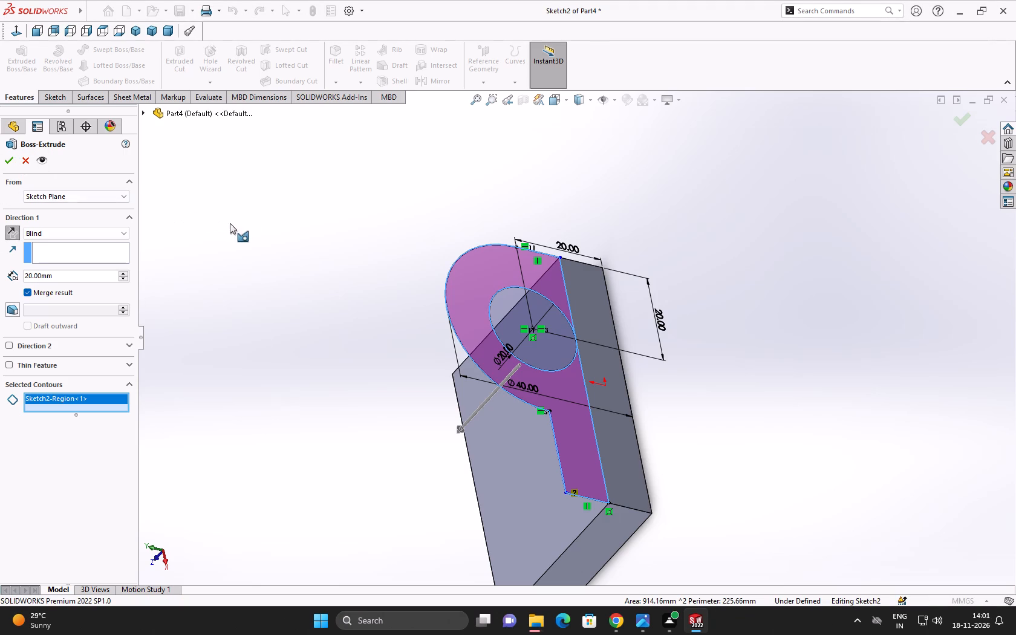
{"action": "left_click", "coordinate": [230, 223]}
Examine closely where the 20 mm circle meets the block's top edge and the profile's corners, then abandon the extrusion.
{"action": "middle_click_drag", "start_coordinate": [287, 410], "coordinate": [317, 264]}
{"action": "scroll", "coordinate": [306, 275], "scroll_direction": "down", "scroll_amount": 1}
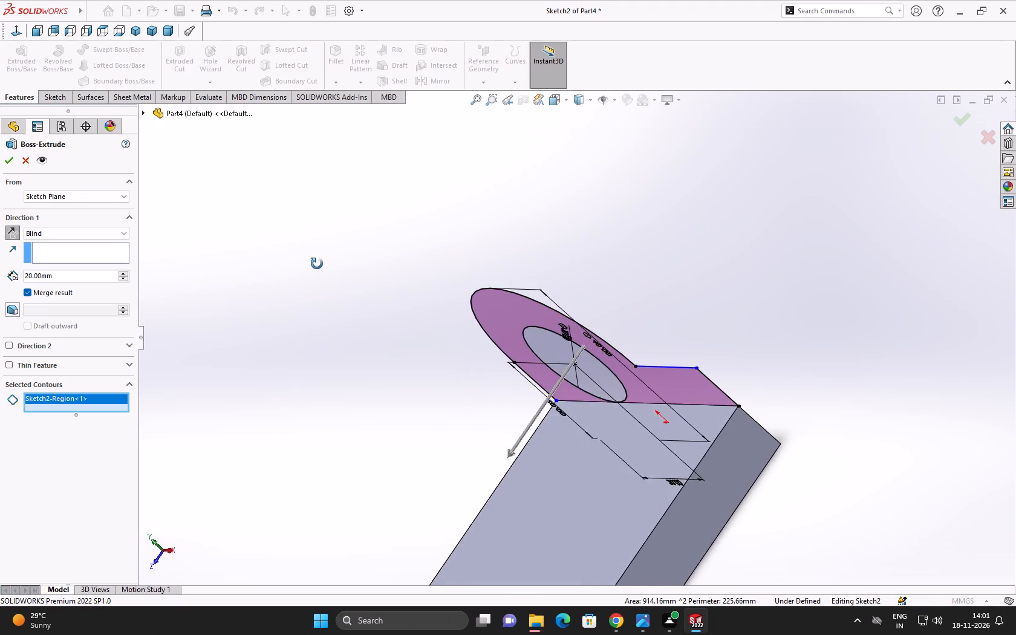
{"action": "middle_click_drag", "start_coordinate": [317, 264], "coordinate": [329, 282]}
{"action": "middle_click_drag", "start_coordinate": [329, 462], "coordinate": [331, 350]}
{"action": "scroll", "coordinate": [565, 488], "scroll_direction": "down", "scroll_amount": 6}
{"action": "scroll", "coordinate": [679, 423], "scroll_direction": "down", "scroll_amount": 5}
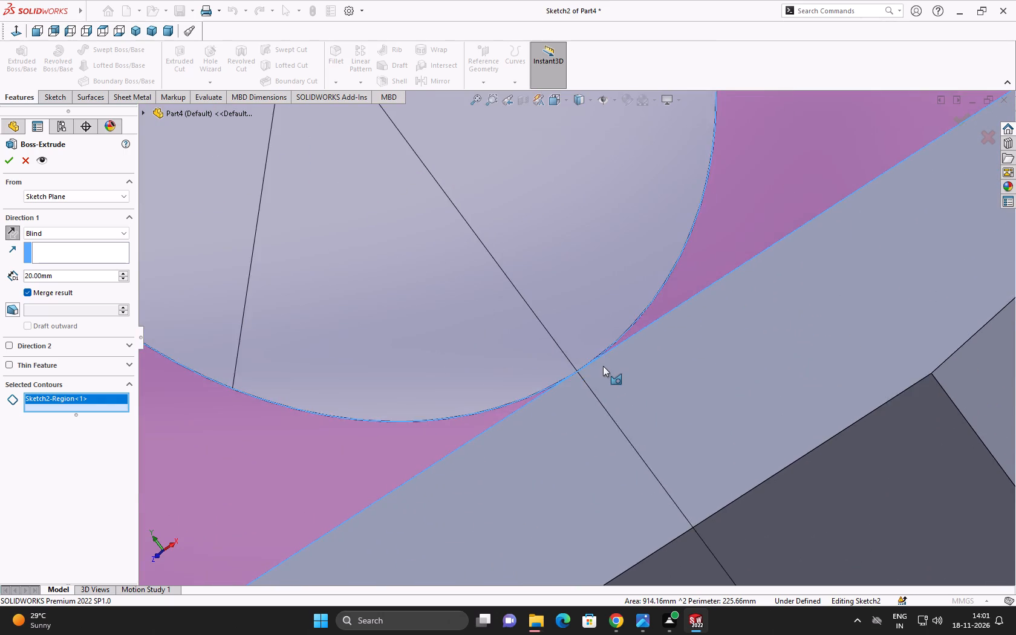
{"action": "scroll", "coordinate": [603, 366], "scroll_direction": "down", "scroll_amount": 10}
{"action": "scroll", "coordinate": [519, 360], "scroll_direction": "down", "scroll_amount": 4}
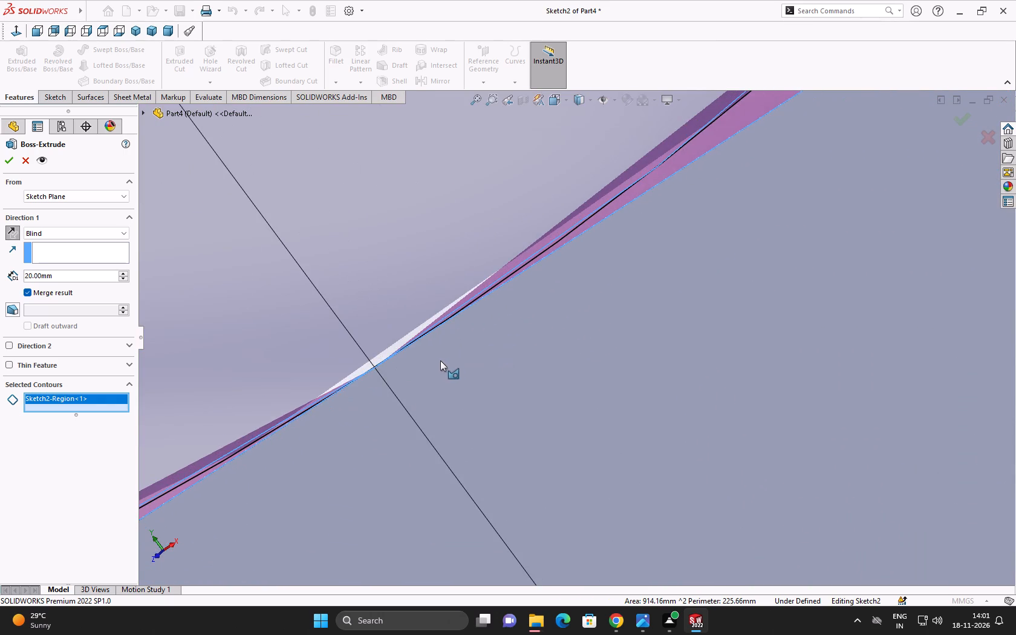
{"action": "scroll", "coordinate": [430, 360], "scroll_direction": "down", "scroll_amount": 6}
{"action": "scroll", "coordinate": [385, 380], "scroll_direction": "down", "scroll_amount": 3}
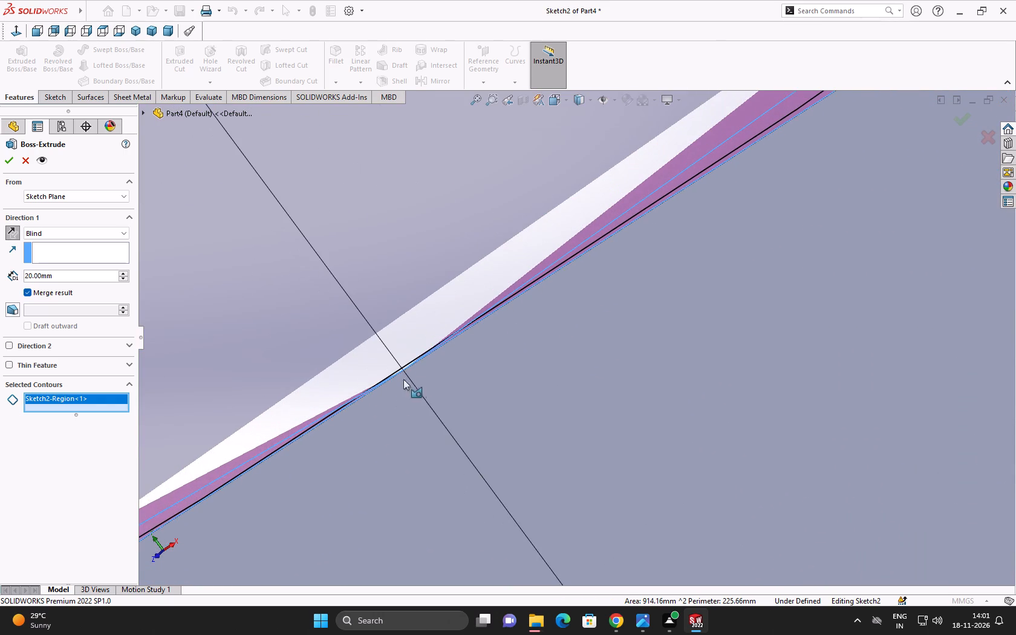
{"action": "middle_click_drag", "start_coordinate": [418, 391], "coordinate": [413, 426]}
{"action": "scroll", "coordinate": [416, 411], "scroll_direction": "down", "scroll_amount": 1}
{"action": "scroll", "coordinate": [414, 417], "scroll_direction": "up", "scroll_amount": 12}
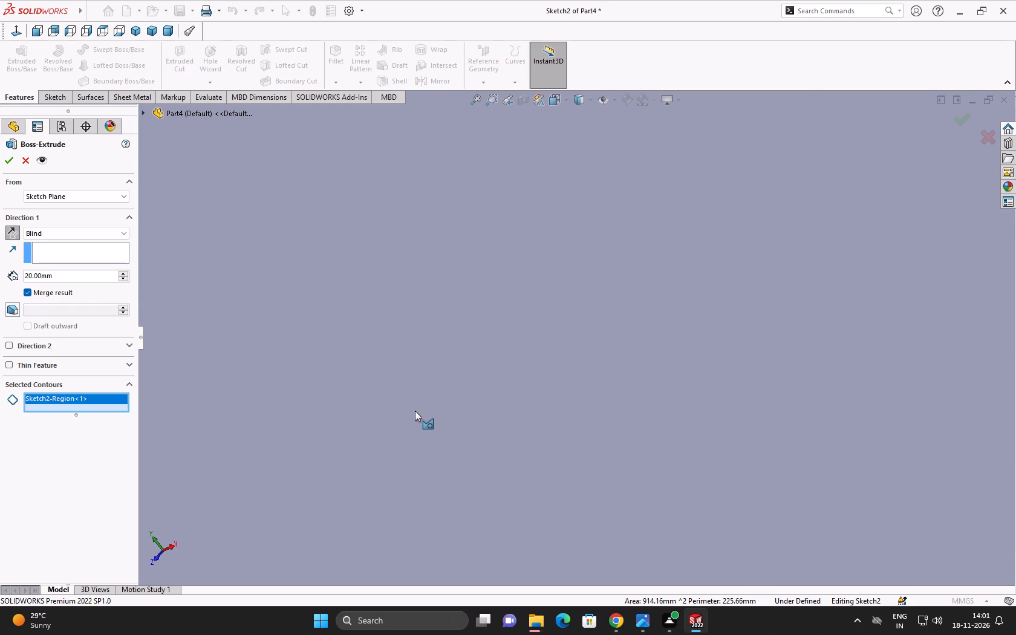
{"action": "scroll", "coordinate": [415, 411], "scroll_direction": "up", "scroll_amount": 20}
{"action": "scroll", "coordinate": [415, 411], "scroll_direction": "up", "scroll_amount": 1}
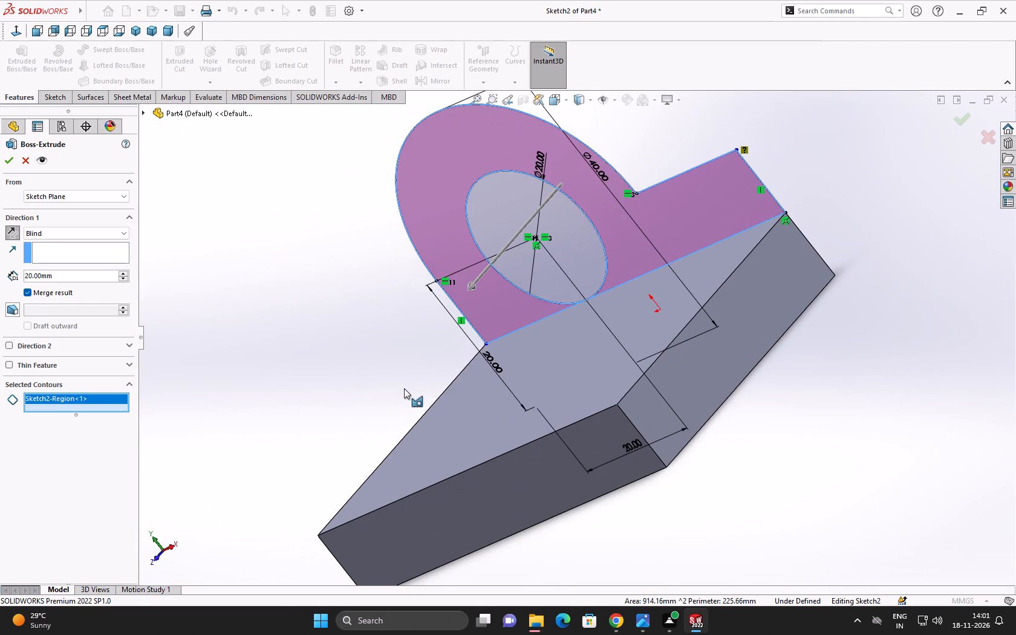
{"action": "middle_click_drag", "start_coordinate": [626, 317], "coordinate": [517, 430]}
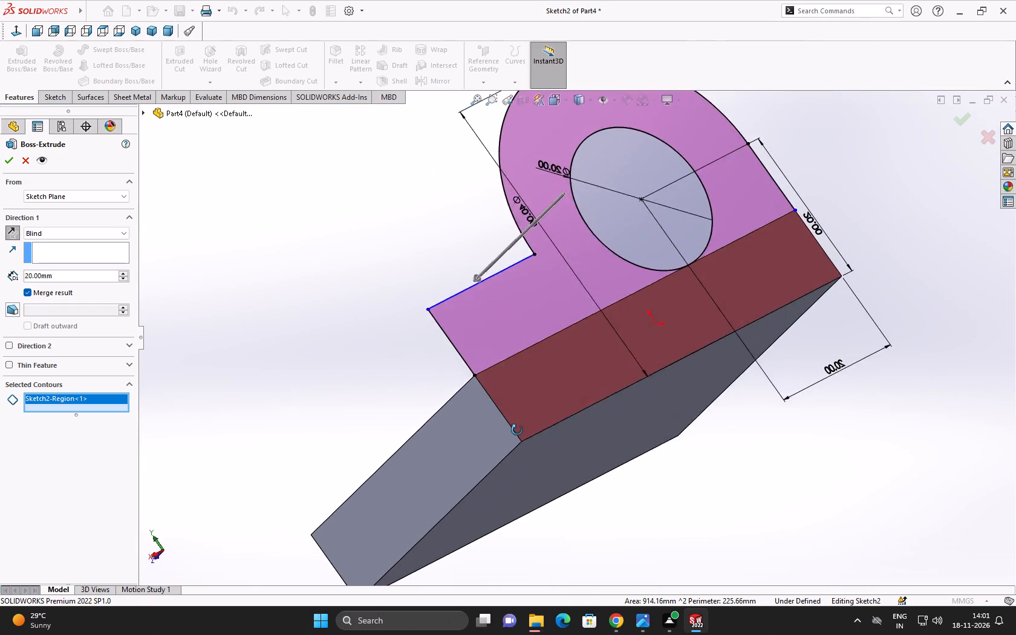
{"action": "middle_click_drag", "start_coordinate": [517, 430], "coordinate": [505, 467]}
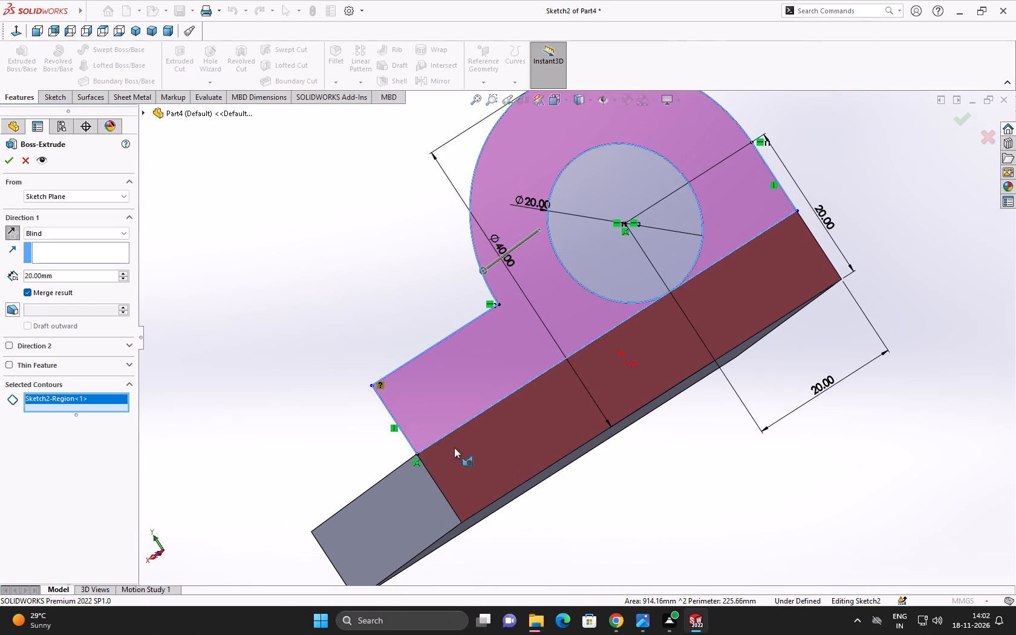
{"action": "scroll", "coordinate": [433, 443], "scroll_direction": "down", "scroll_amount": 8}
{"action": "scroll", "coordinate": [365, 426], "scroll_direction": "up", "scroll_amount": 5}
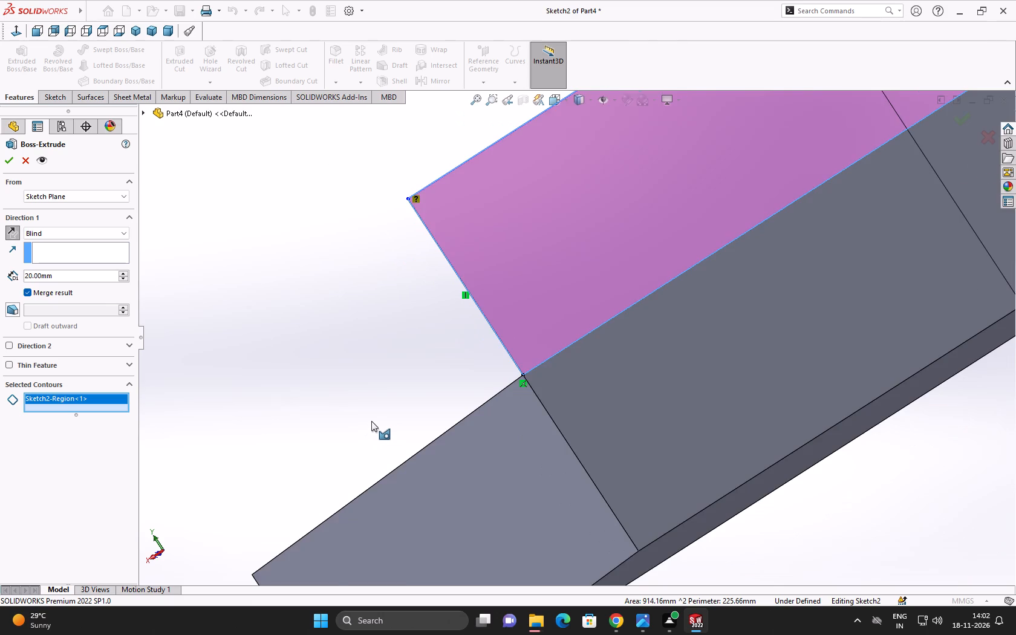
{"action": "scroll", "coordinate": [371, 421], "scroll_direction": "up", "scroll_amount": 6}
{"action": "middle_click_drag", "start_coordinate": [521, 273], "coordinate": [532, 295]}
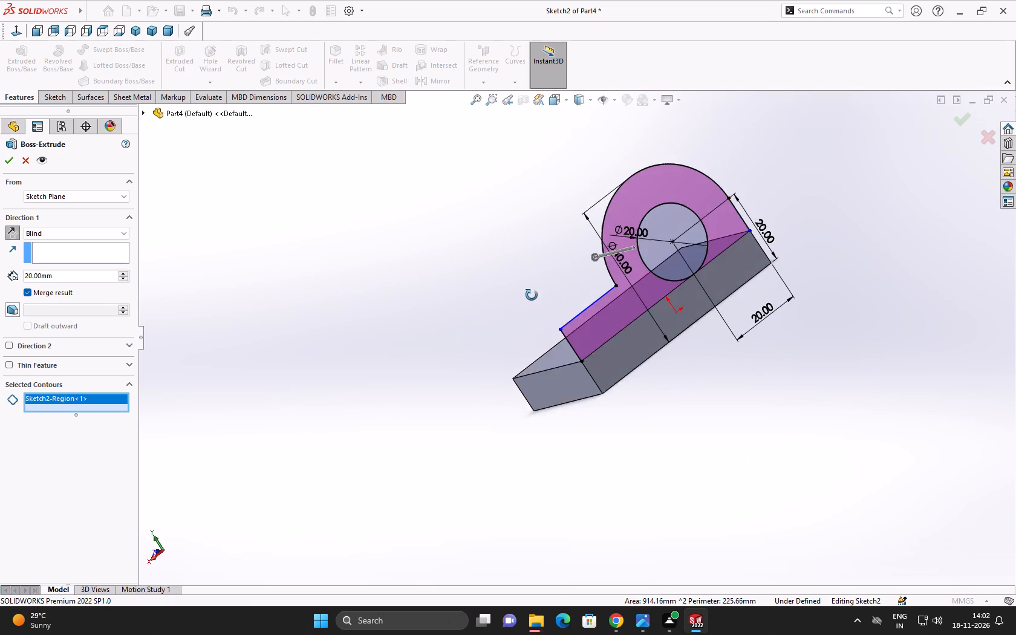
{"action": "middle_click_drag", "start_coordinate": [532, 295], "coordinate": [671, 265]}
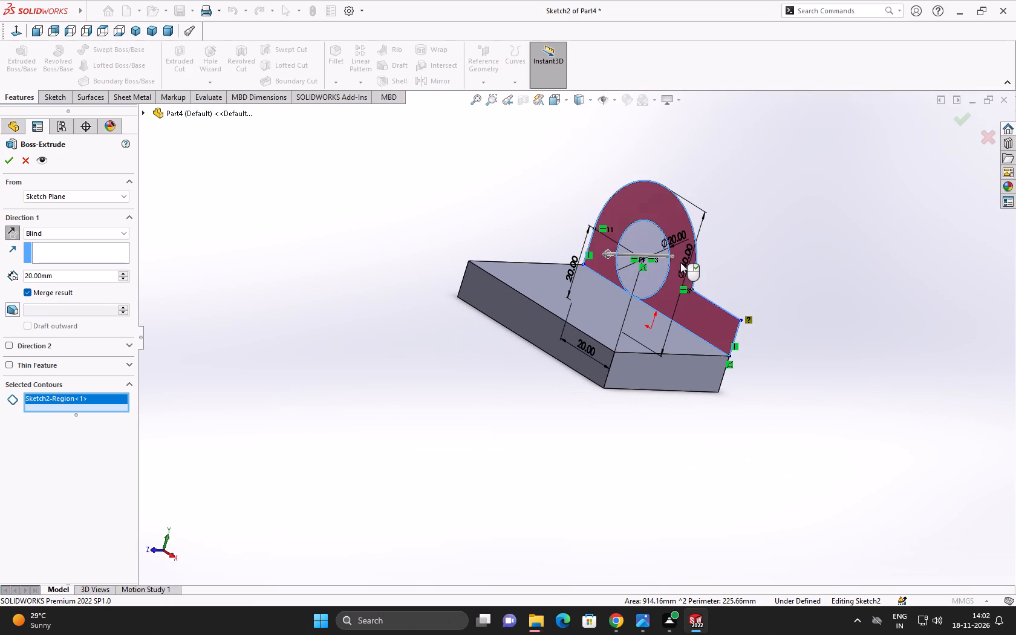
{"action": "middle_click_drag", "start_coordinate": [376, 288], "coordinate": [327, 320]}
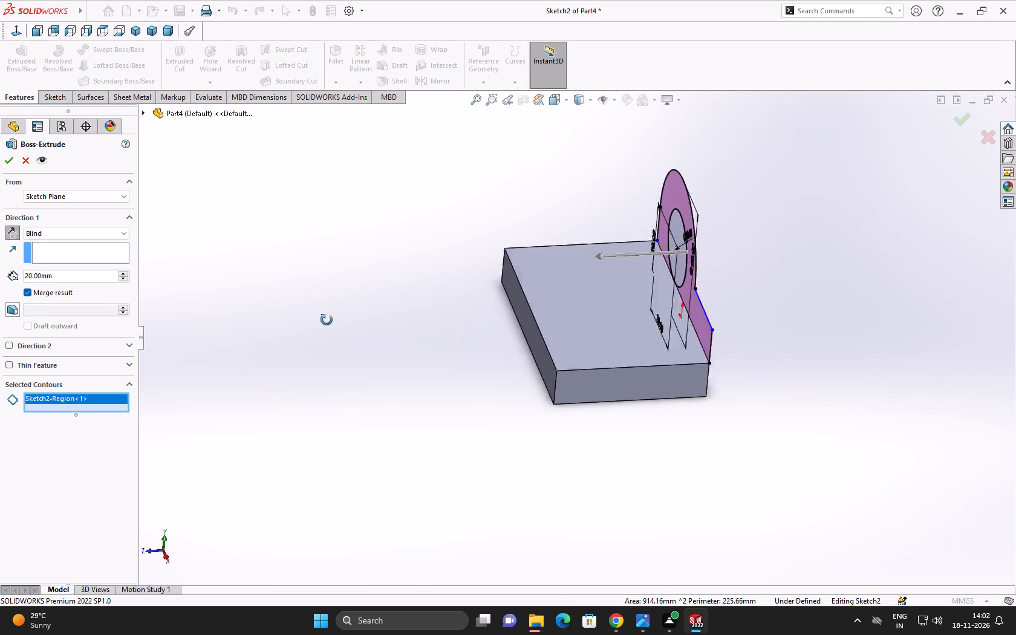
{"action": "middle_click_drag", "start_coordinate": [327, 320], "coordinate": [246, 360]}
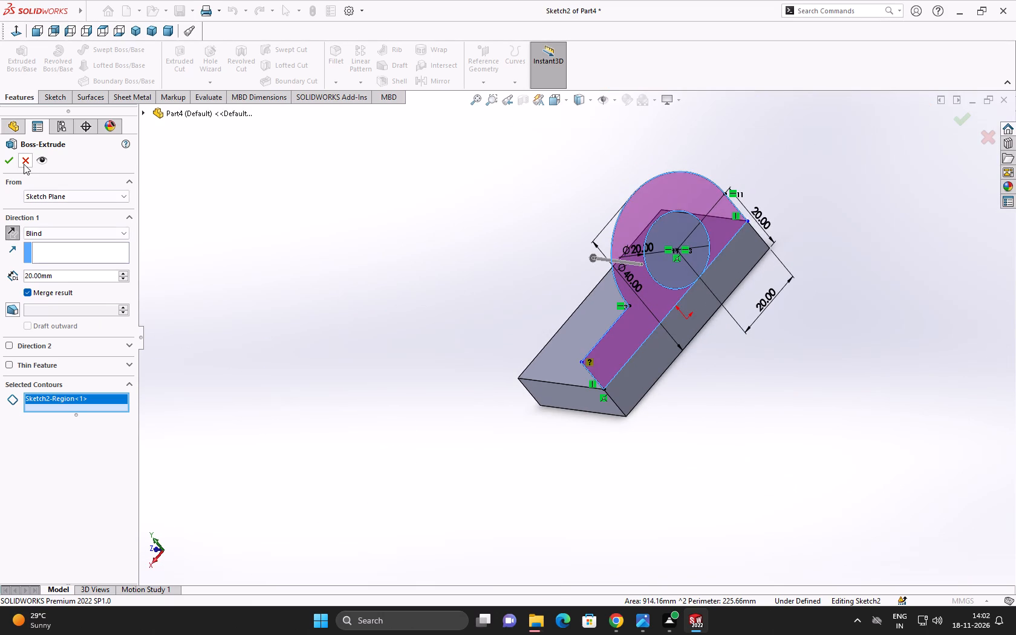
{"action": "left_click", "coordinate": [22, 162]}
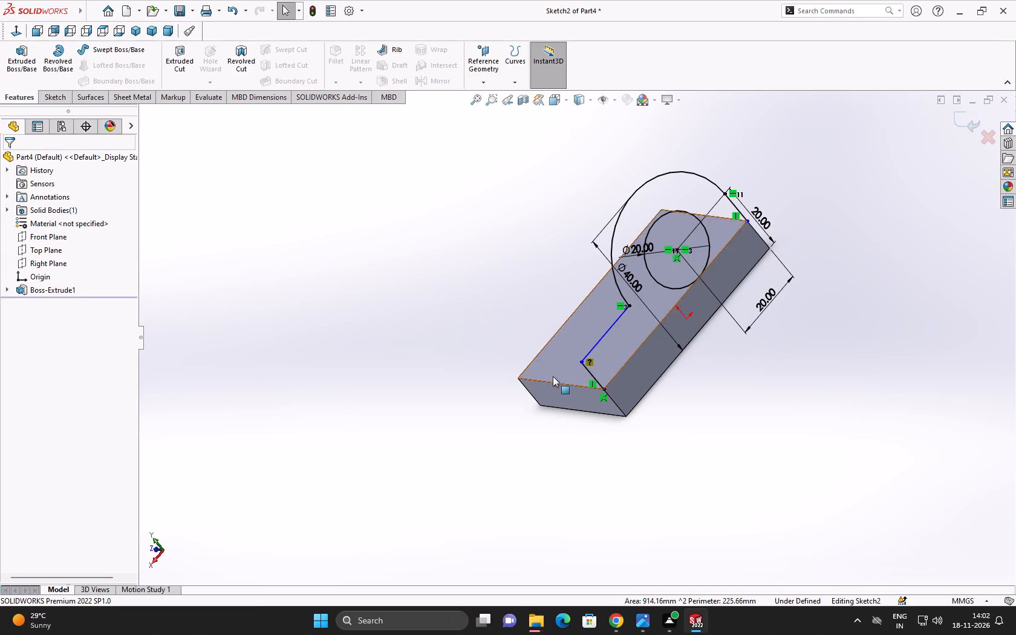
Convert the block's 60 mm top edge under the upright profile into a sketch line.
{"action": "left_click", "coordinate": [628, 362]}
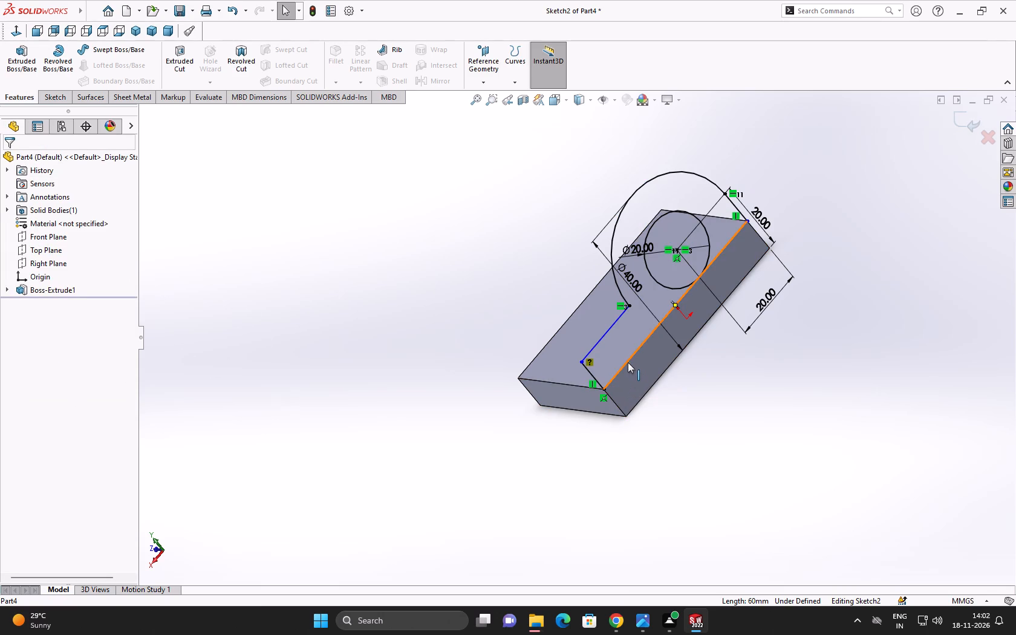
{"action": "left_click", "coordinate": [62, 96]}
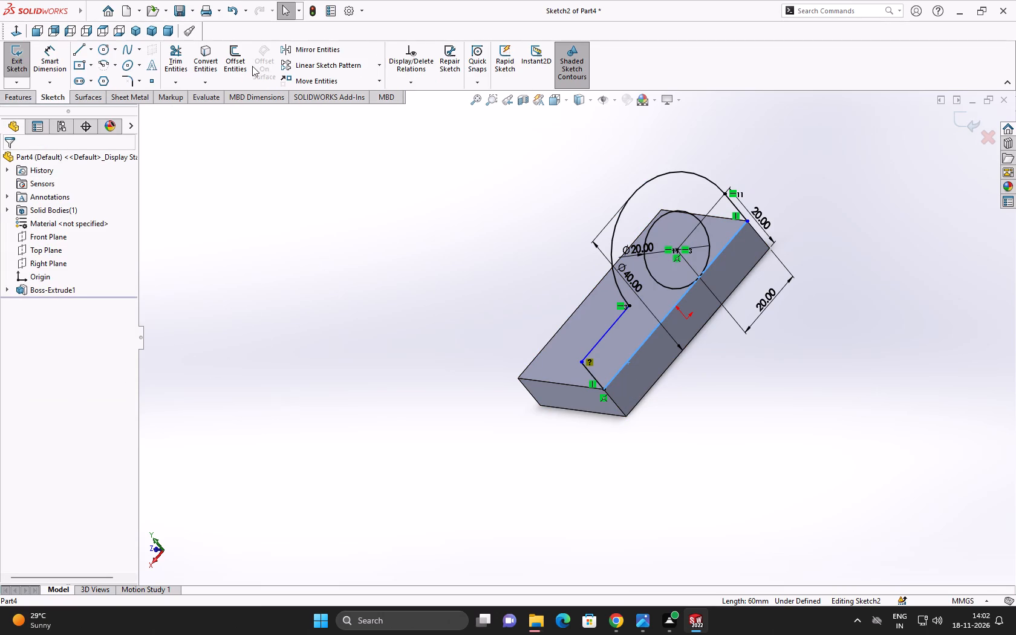
{"action": "left_click", "coordinate": [210, 59]}
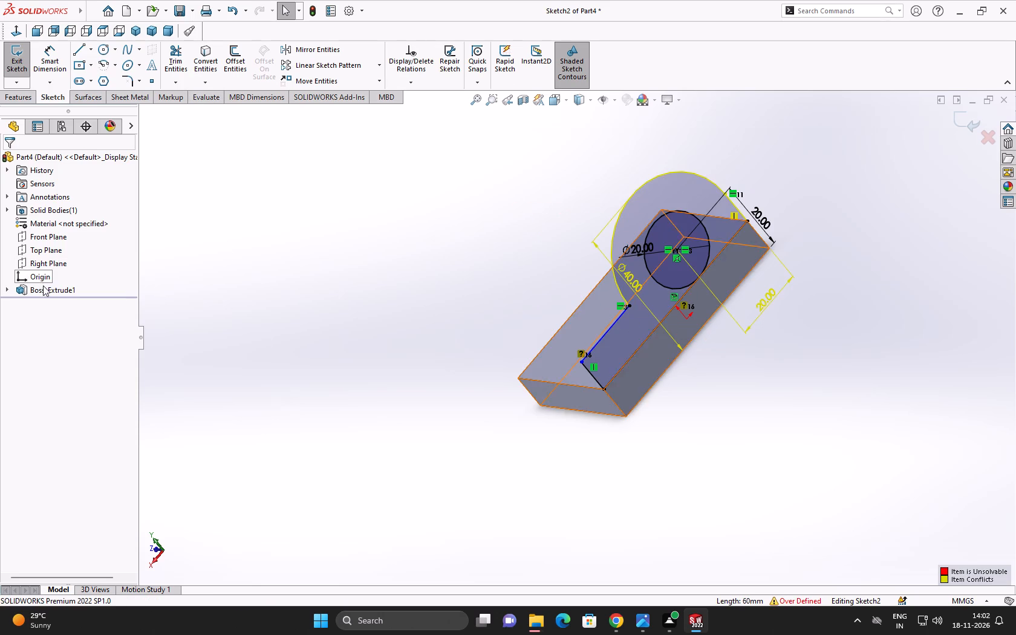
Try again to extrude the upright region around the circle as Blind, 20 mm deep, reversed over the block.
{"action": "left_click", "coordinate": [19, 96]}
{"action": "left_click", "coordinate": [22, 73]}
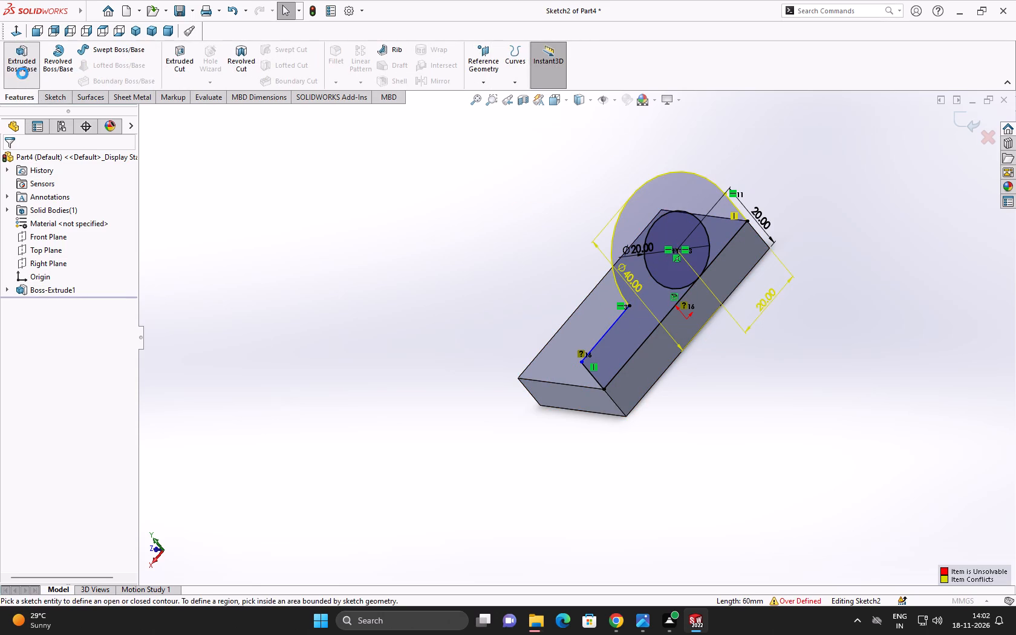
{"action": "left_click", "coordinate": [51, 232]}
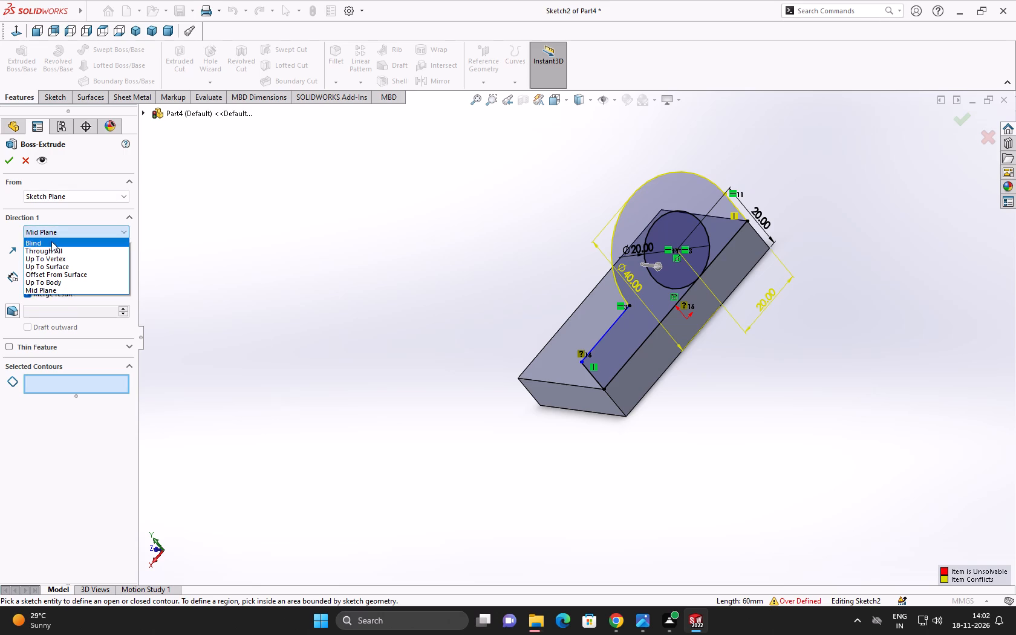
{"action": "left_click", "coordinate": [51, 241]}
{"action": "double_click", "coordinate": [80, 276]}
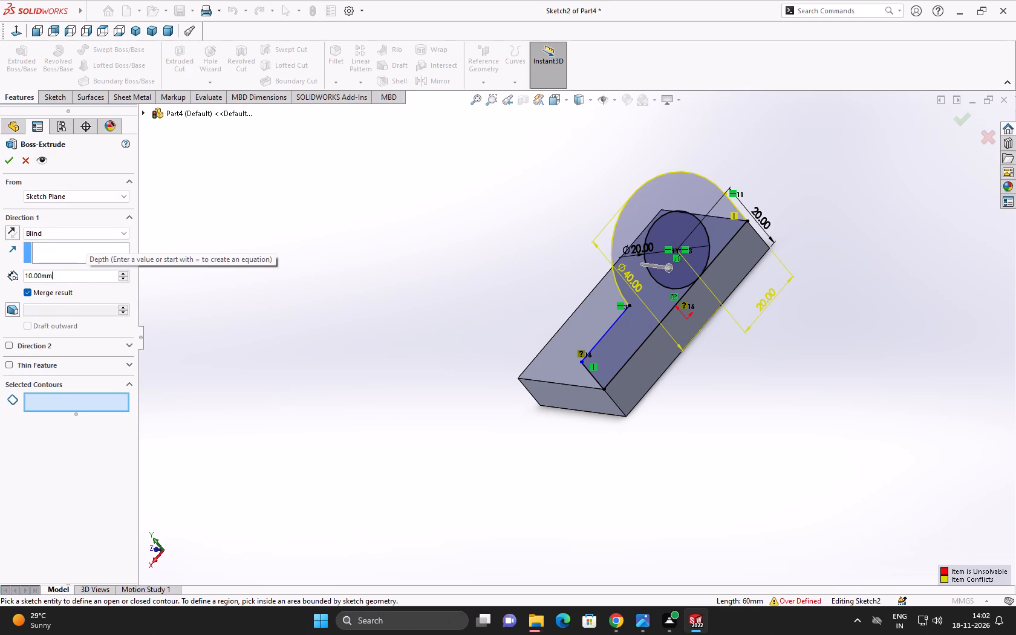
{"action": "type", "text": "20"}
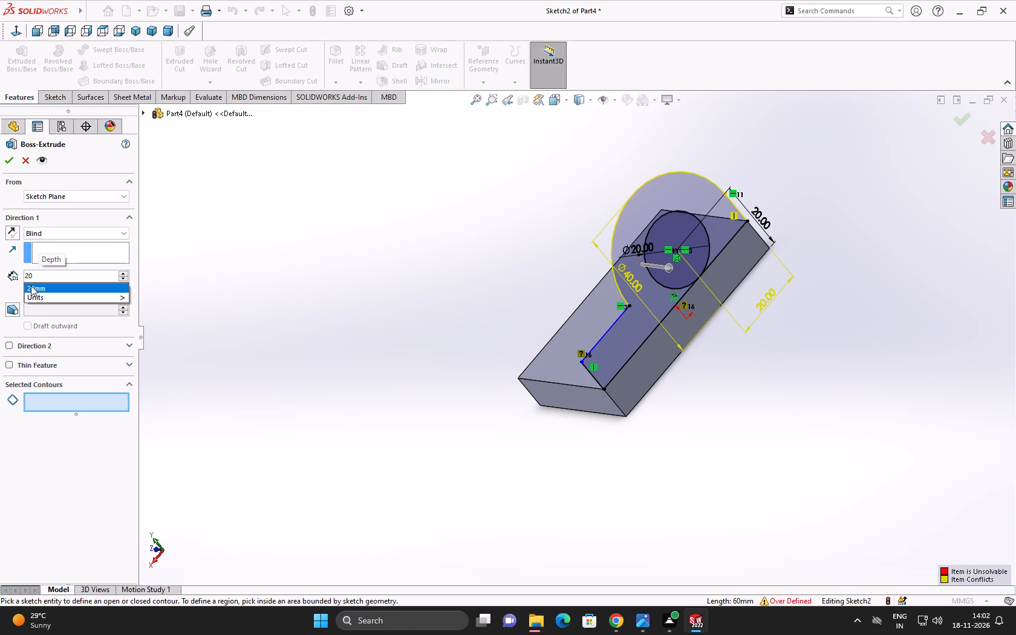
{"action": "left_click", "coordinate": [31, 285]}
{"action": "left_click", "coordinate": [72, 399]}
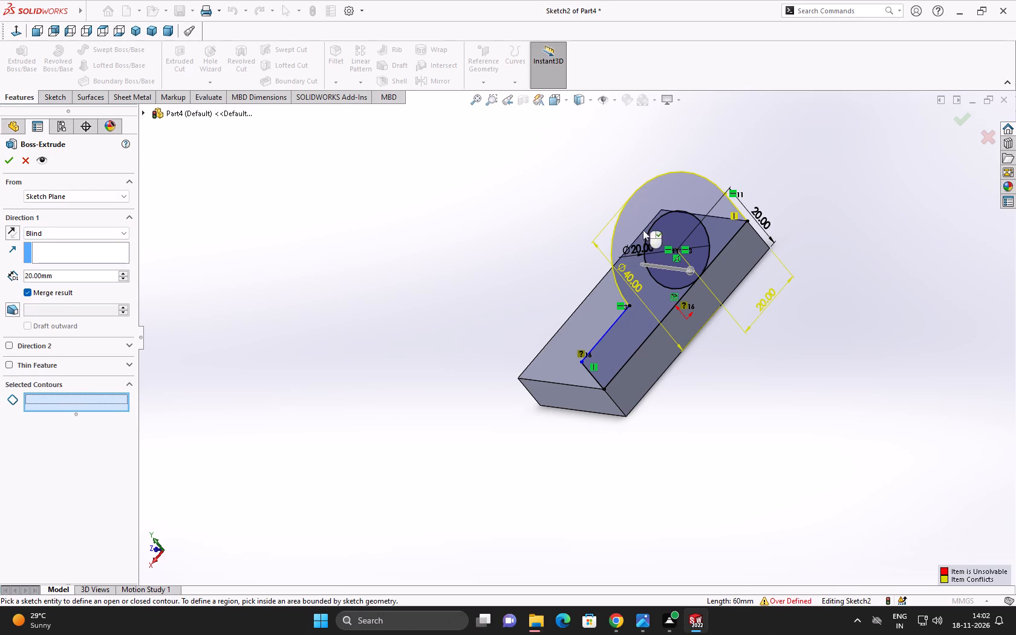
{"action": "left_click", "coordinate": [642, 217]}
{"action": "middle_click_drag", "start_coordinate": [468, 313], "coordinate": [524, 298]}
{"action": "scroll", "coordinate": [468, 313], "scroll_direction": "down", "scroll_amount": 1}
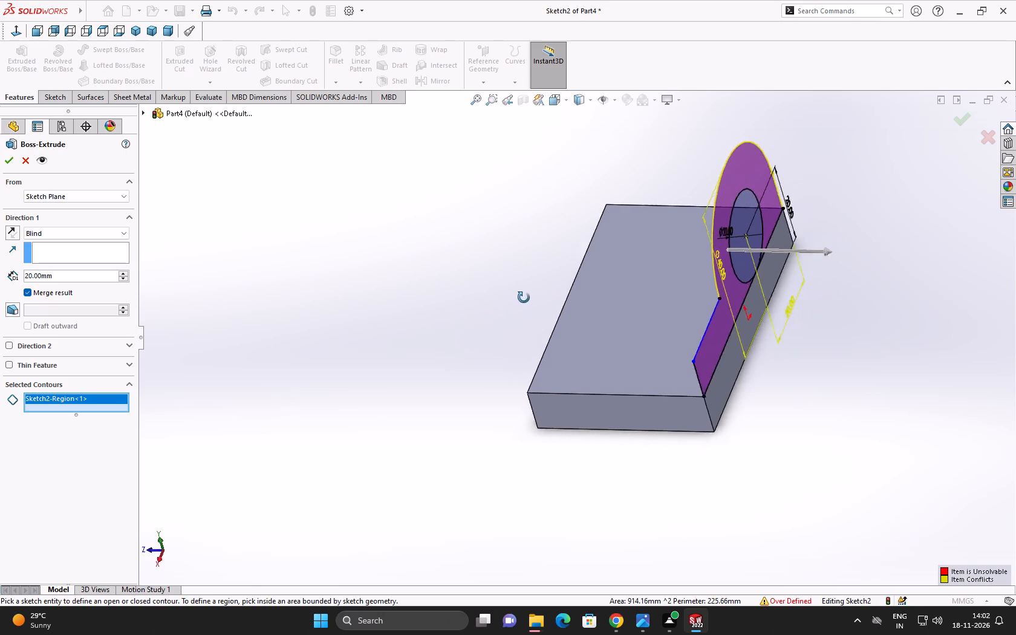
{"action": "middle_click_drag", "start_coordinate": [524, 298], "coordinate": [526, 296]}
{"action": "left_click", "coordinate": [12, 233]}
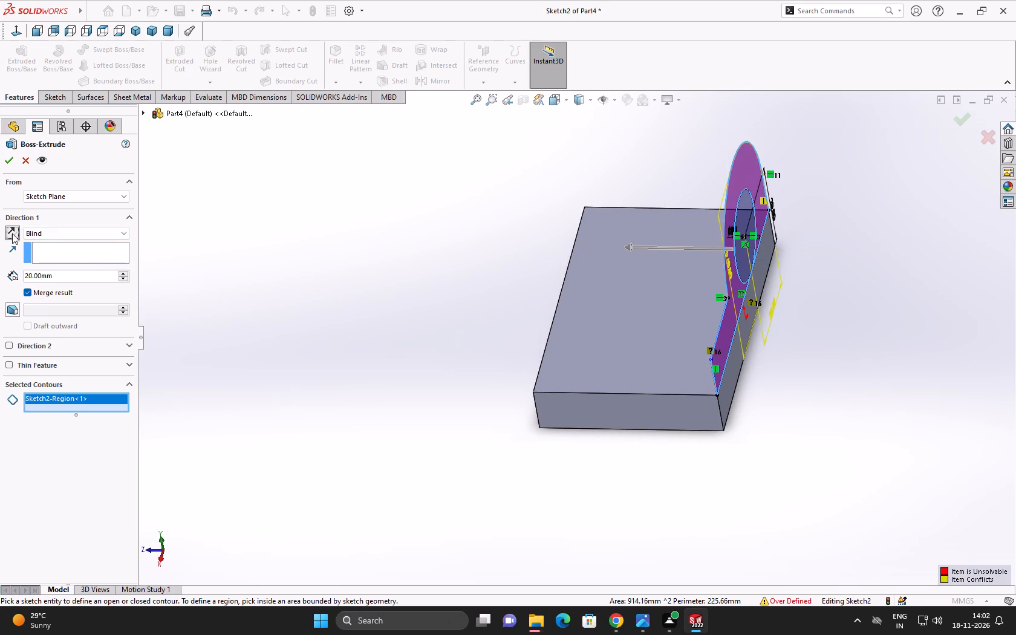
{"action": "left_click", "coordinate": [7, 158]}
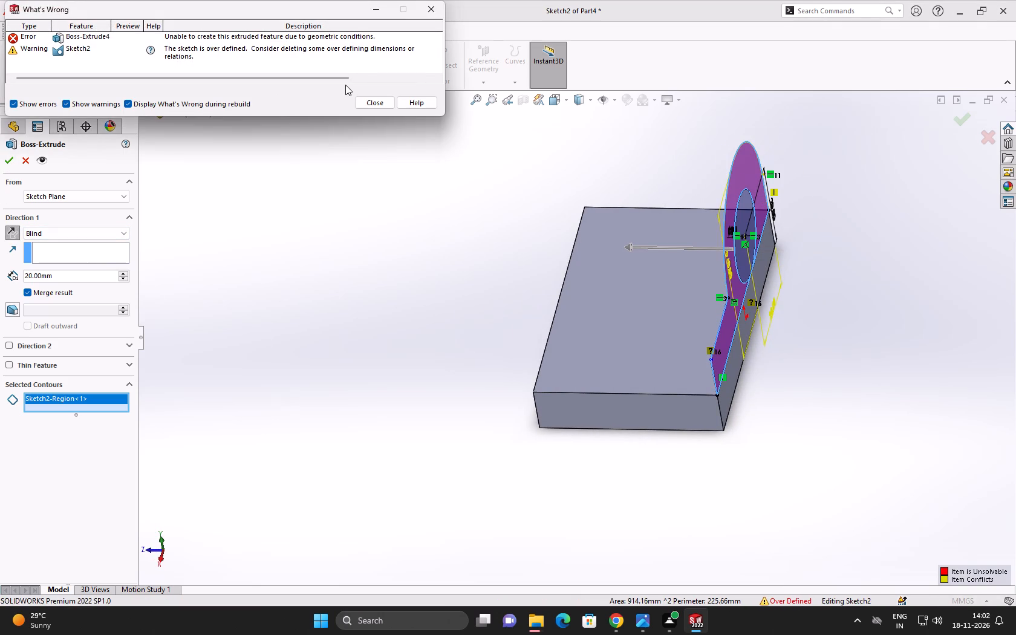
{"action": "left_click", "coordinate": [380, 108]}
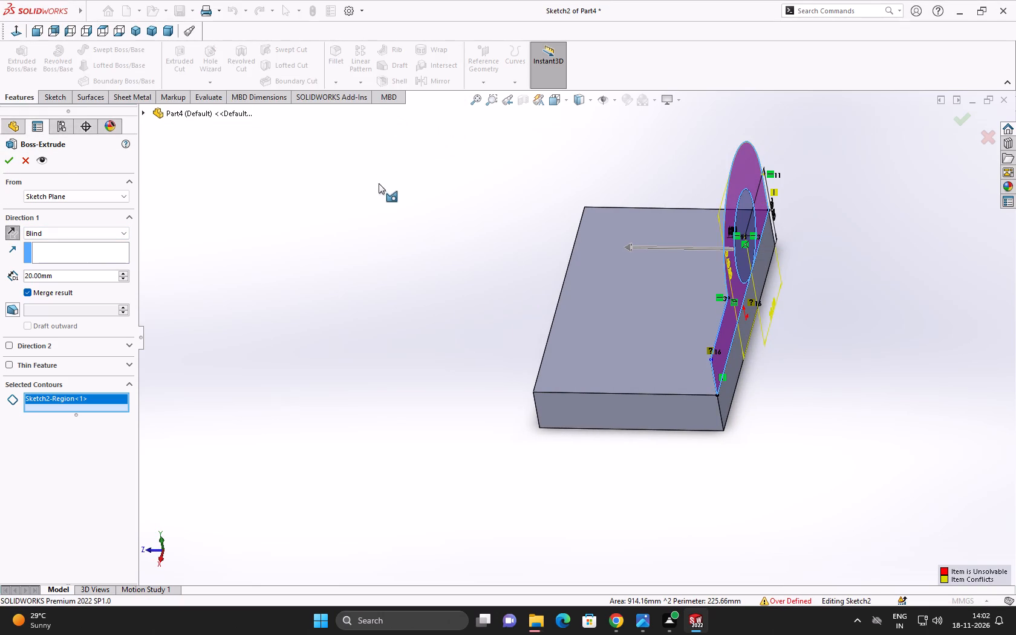
Inspect closely where the 20 mm circle meets the block's top edge in the extrusion preview, then abandon the extrusion.
{"action": "left_click", "coordinate": [322, 239]}
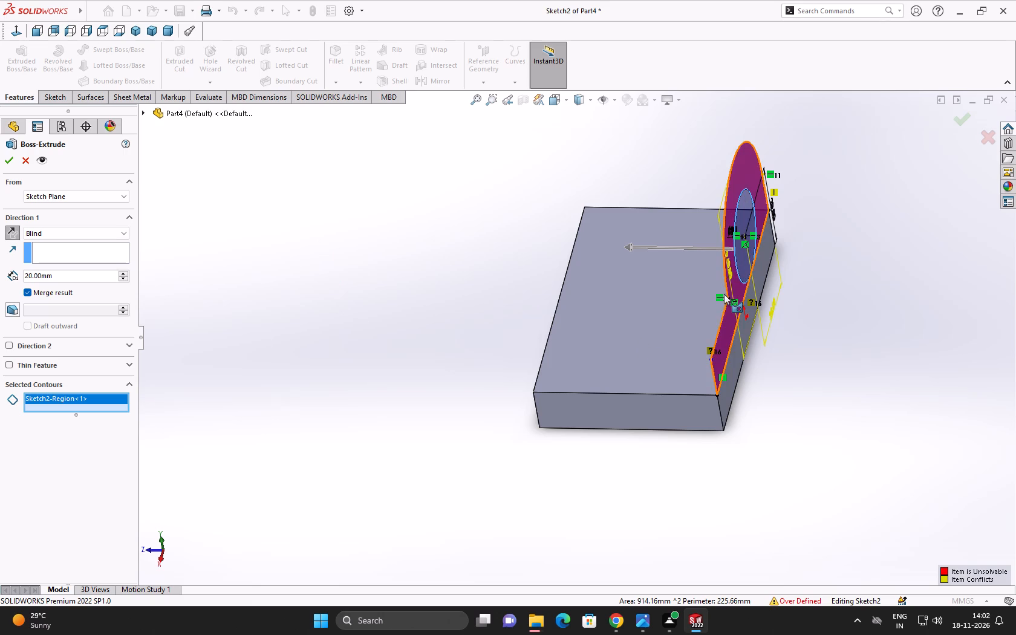
{"action": "middle_click_drag", "start_coordinate": [625, 362], "coordinate": [510, 373]}
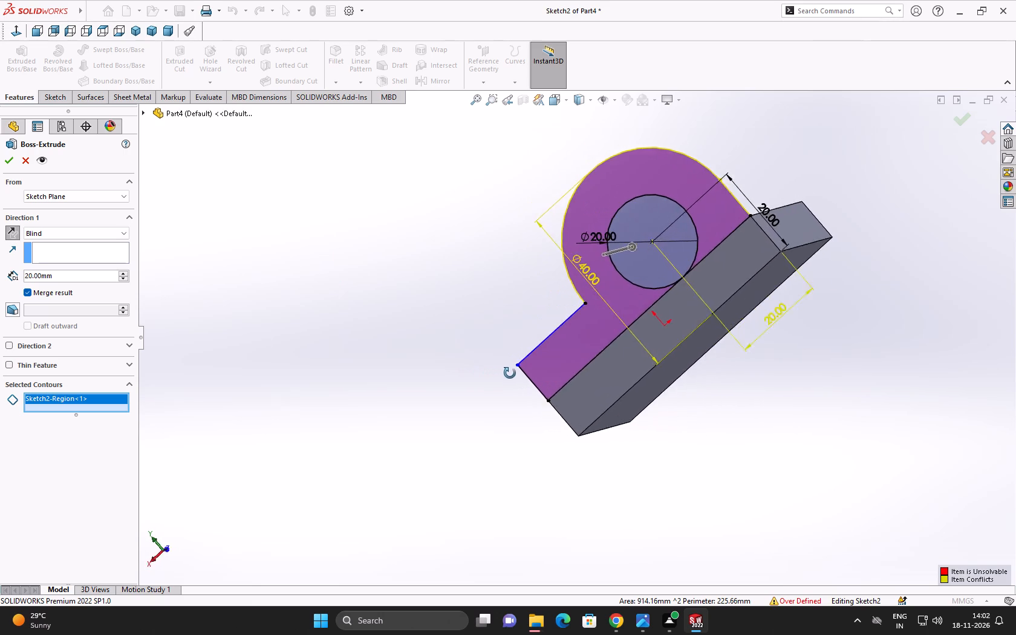
{"action": "middle_click_drag", "start_coordinate": [510, 373], "coordinate": [538, 226]}
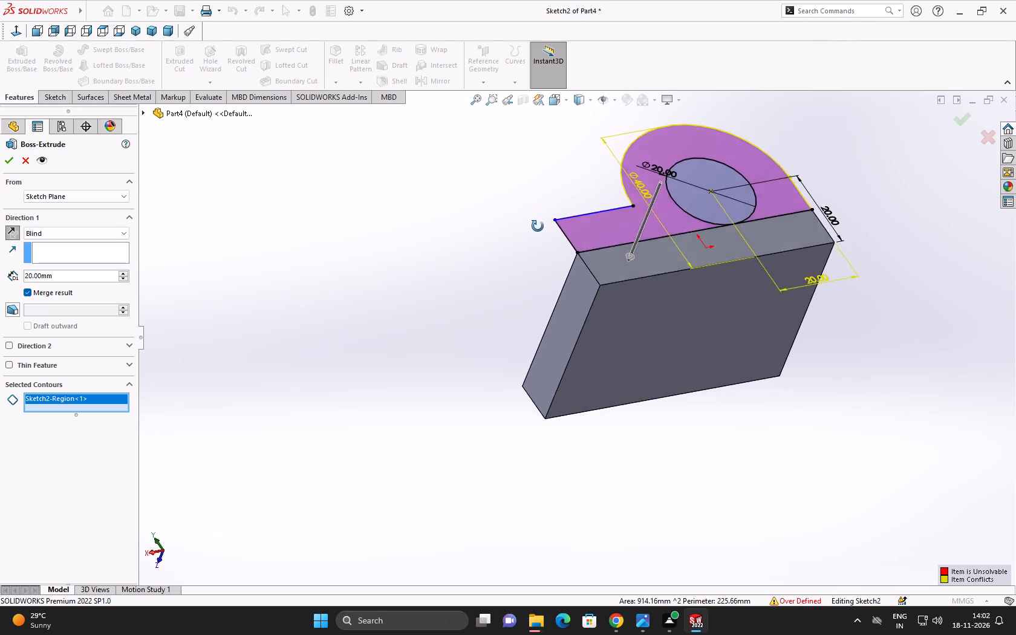
{"action": "middle_click_drag", "start_coordinate": [538, 226], "coordinate": [530, 330]}
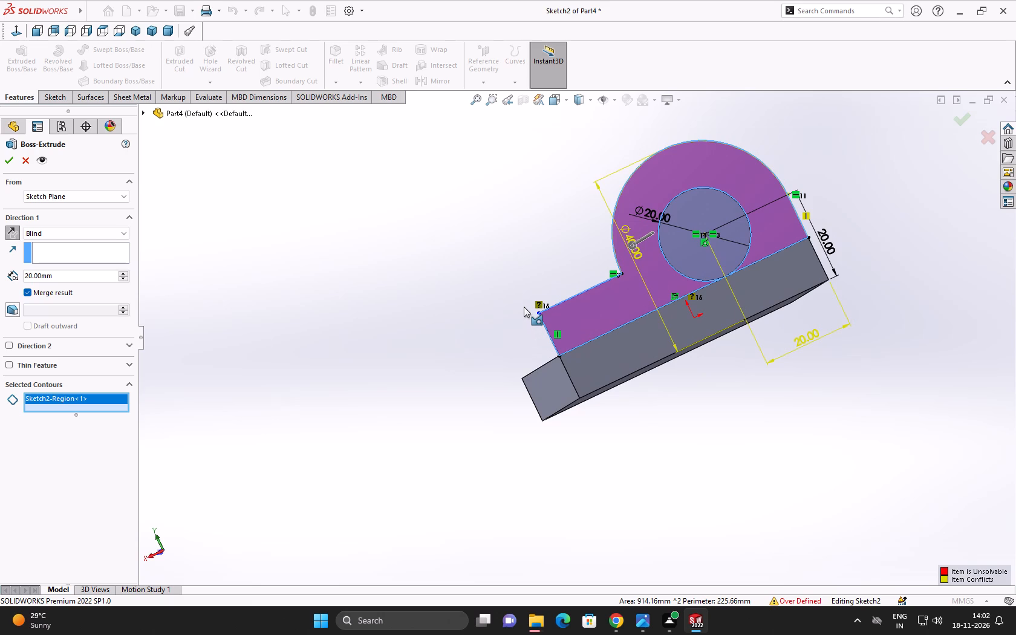
{"action": "scroll", "coordinate": [751, 291], "scroll_direction": "down", "scroll_amount": 5}
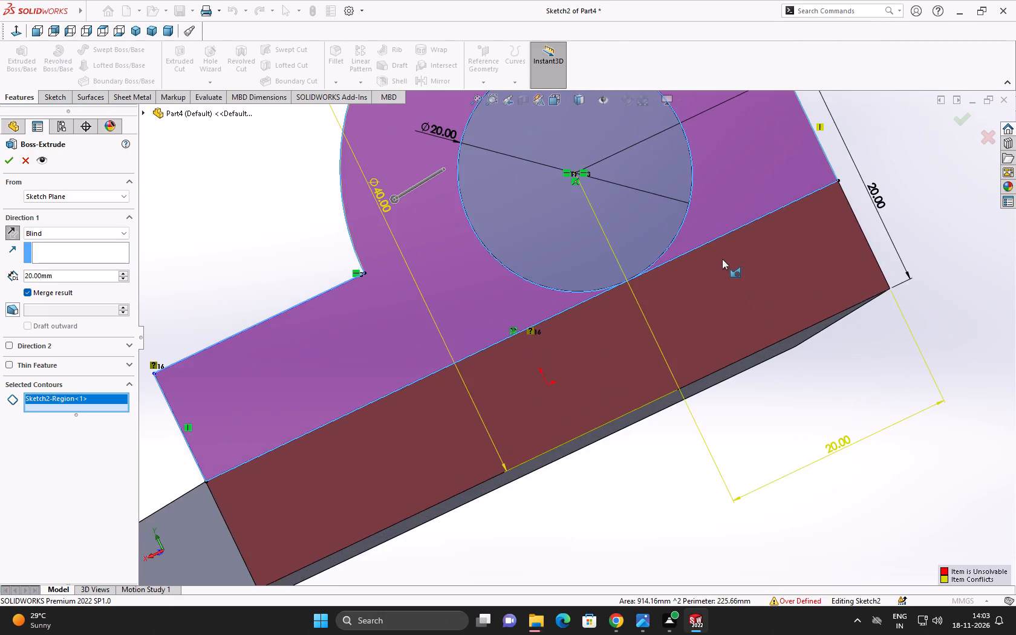
{"action": "scroll", "coordinate": [659, 255], "scroll_direction": "down", "scroll_amount": 6}
{"action": "scroll", "coordinate": [594, 344], "scroll_direction": "down", "scroll_amount": 6}
{"action": "scroll", "coordinate": [539, 377], "scroll_direction": "down", "scroll_amount": 4}
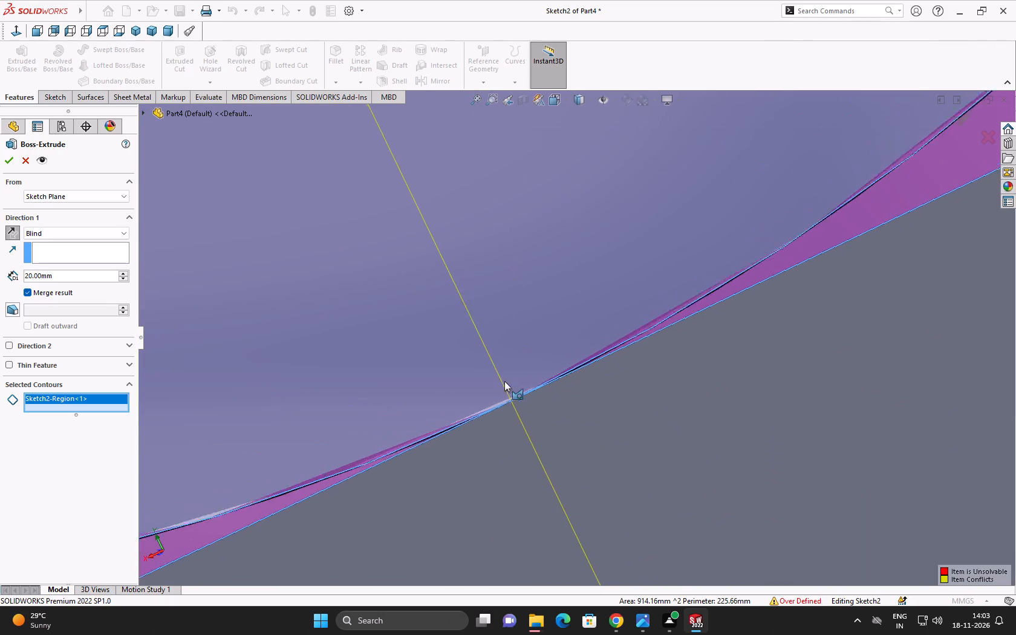
{"action": "scroll", "coordinate": [504, 381], "scroll_direction": "down", "scroll_amount": 12}
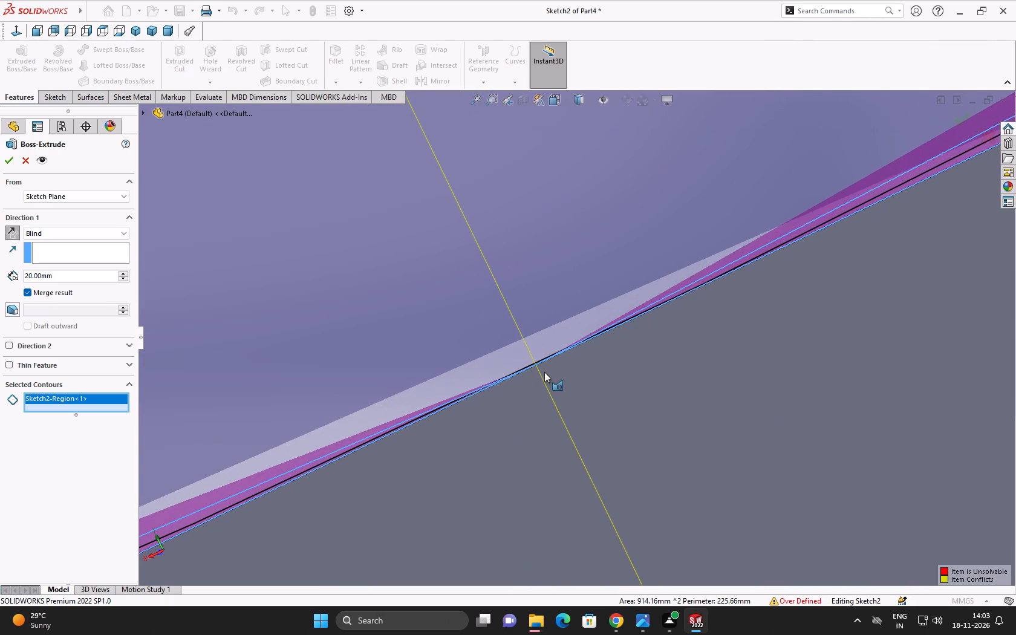
{"action": "scroll", "coordinate": [550, 368], "scroll_direction": "down", "scroll_amount": 10}
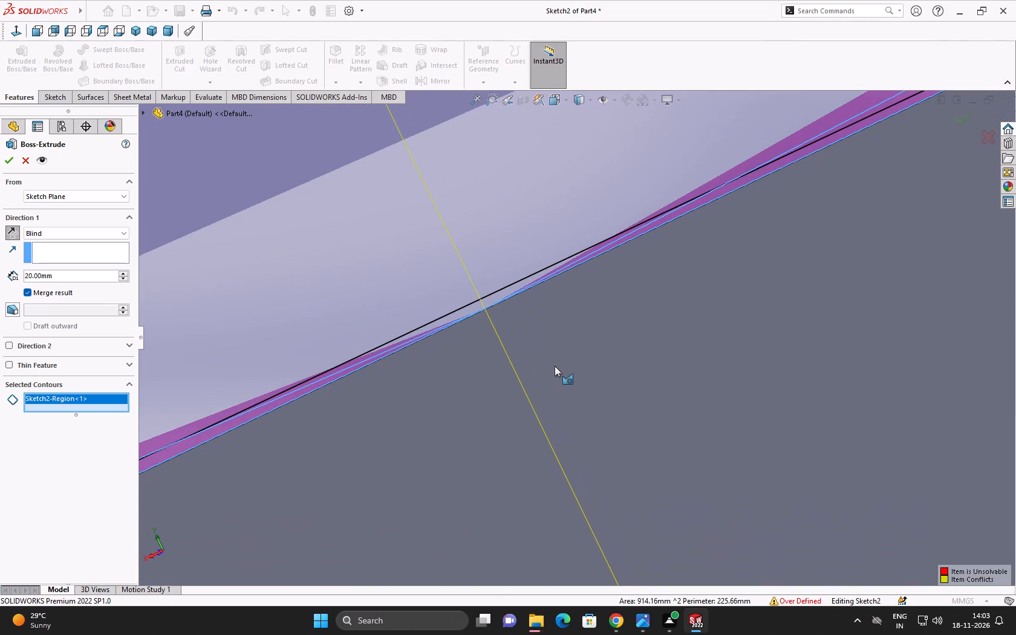
{"action": "scroll", "coordinate": [507, 328], "scroll_direction": "down", "scroll_amount": 4}
{"action": "scroll", "coordinate": [570, 296], "scroll_direction": "down", "scroll_amount": 4}
{"action": "scroll", "coordinate": [481, 287], "scroll_direction": "down", "scroll_amount": 4}
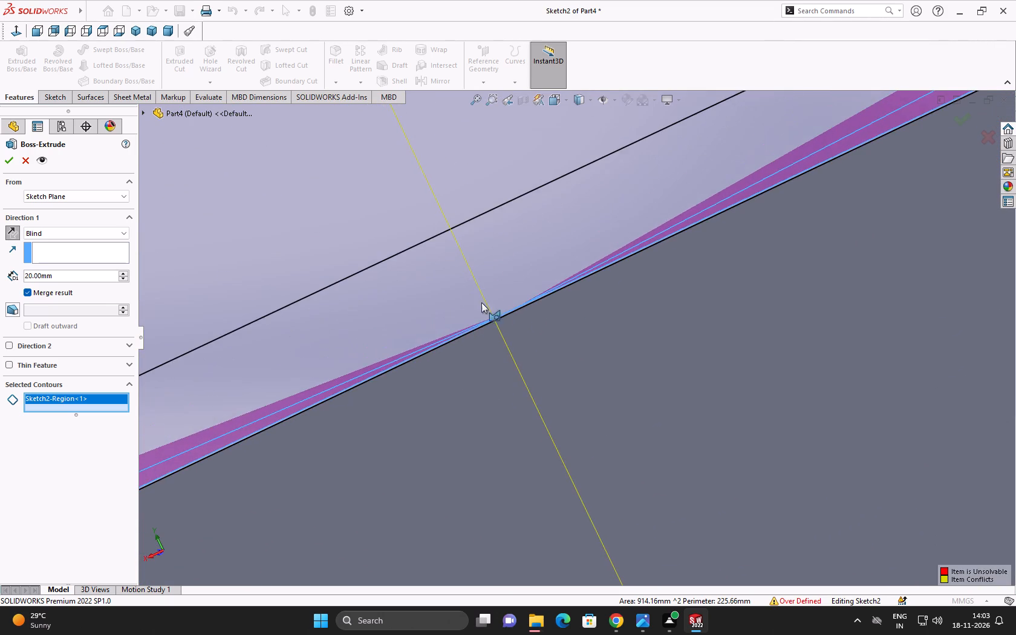
{"action": "scroll", "coordinate": [483, 327], "scroll_direction": "down", "scroll_amount": 4}
{"action": "scroll", "coordinate": [550, 321], "scroll_direction": "down", "scroll_amount": 8}
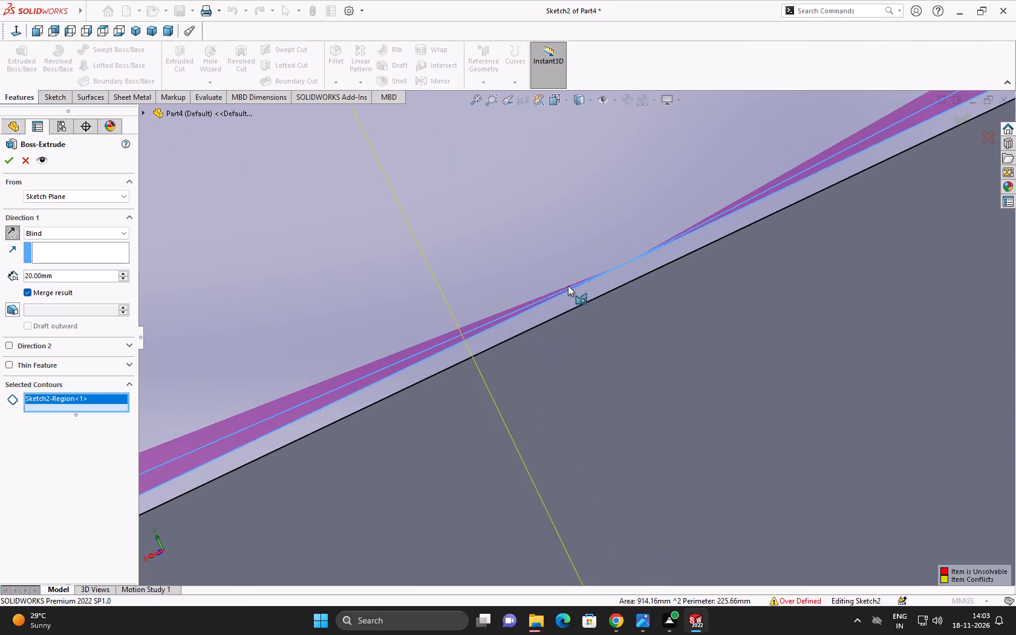
{"action": "scroll", "coordinate": [568, 285], "scroll_direction": "down", "scroll_amount": 3}
{"action": "scroll", "coordinate": [624, 289], "scroll_direction": "down", "scroll_amount": 3}
{"action": "scroll", "coordinate": [685, 265], "scroll_direction": "down", "scroll_amount": 10}
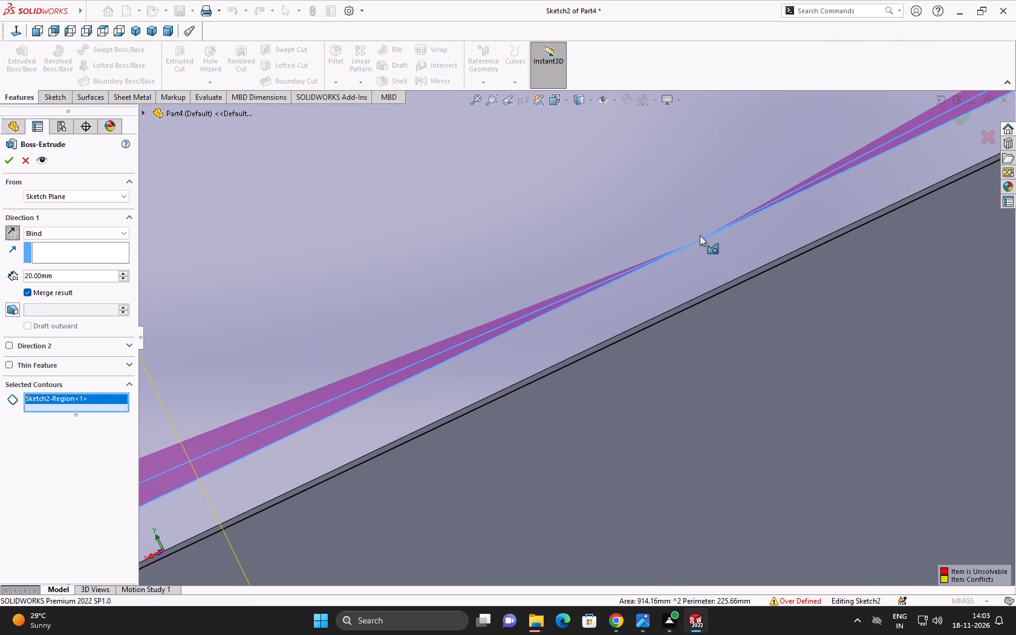
{"action": "scroll", "coordinate": [702, 246], "scroll_direction": "down", "scroll_amount": 4}
{"action": "left_click", "coordinate": [472, 102]}
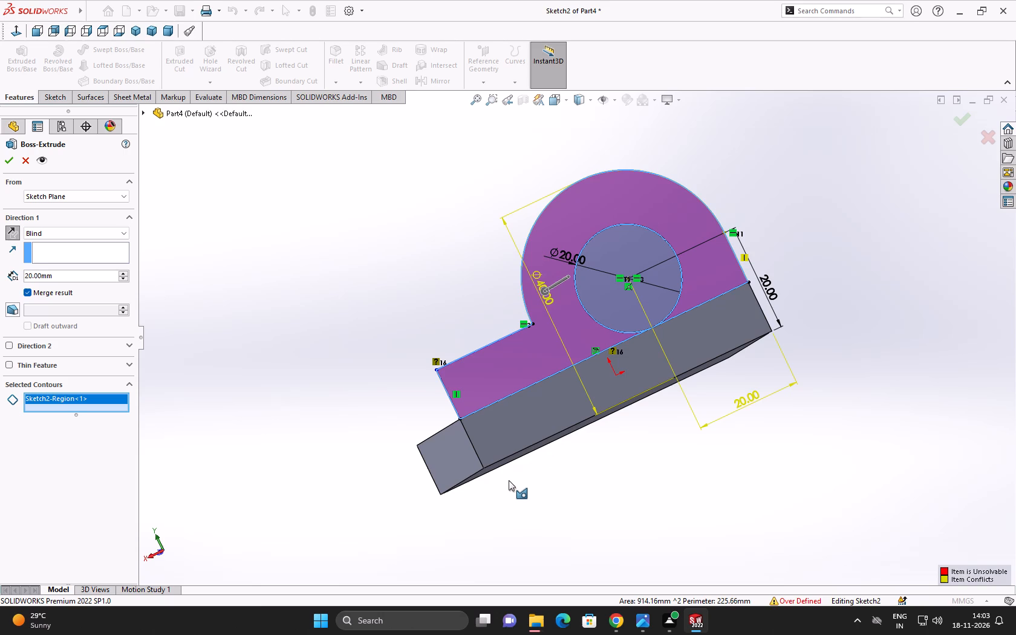
{"action": "left_click", "coordinate": [388, 408]}
{"action": "left_click", "coordinate": [365, 415]}
{"action": "key", "text": "ctrl+z"}
{"action": "key", "text": "ctrl+z"}
{"action": "left_click", "coordinate": [26, 160]}
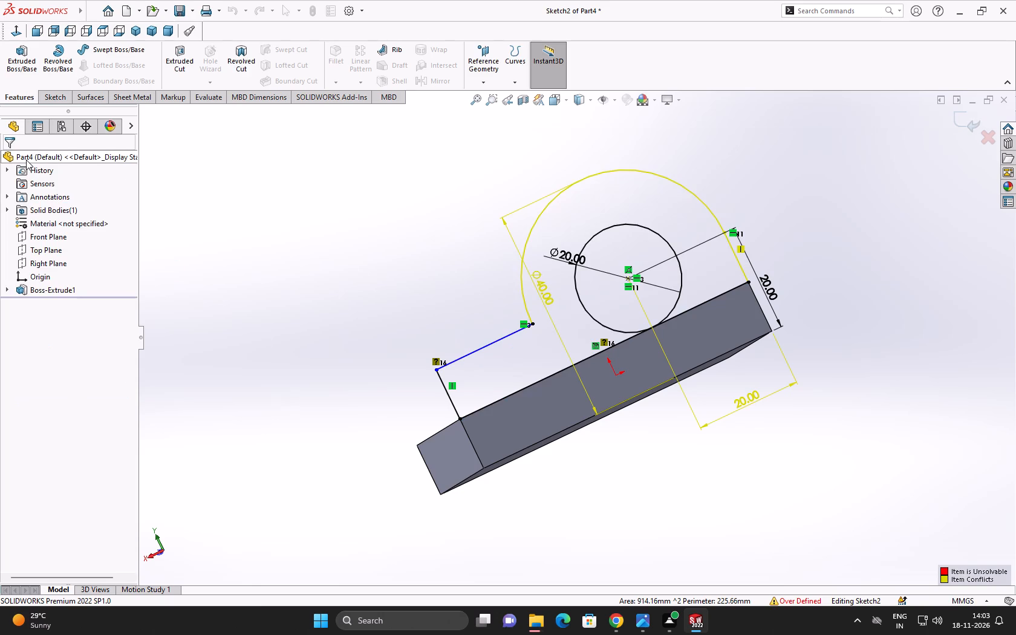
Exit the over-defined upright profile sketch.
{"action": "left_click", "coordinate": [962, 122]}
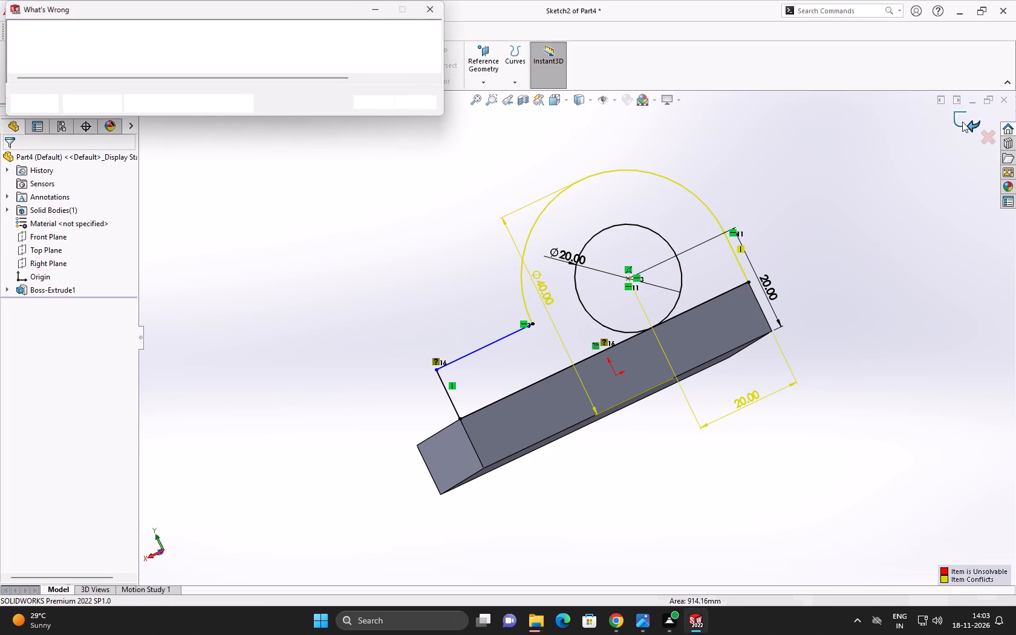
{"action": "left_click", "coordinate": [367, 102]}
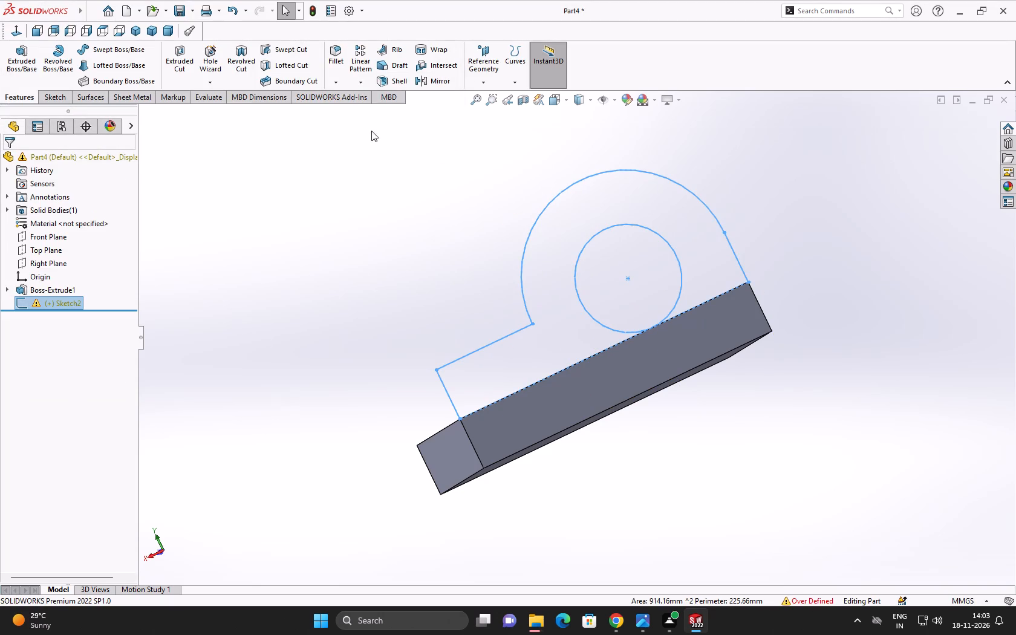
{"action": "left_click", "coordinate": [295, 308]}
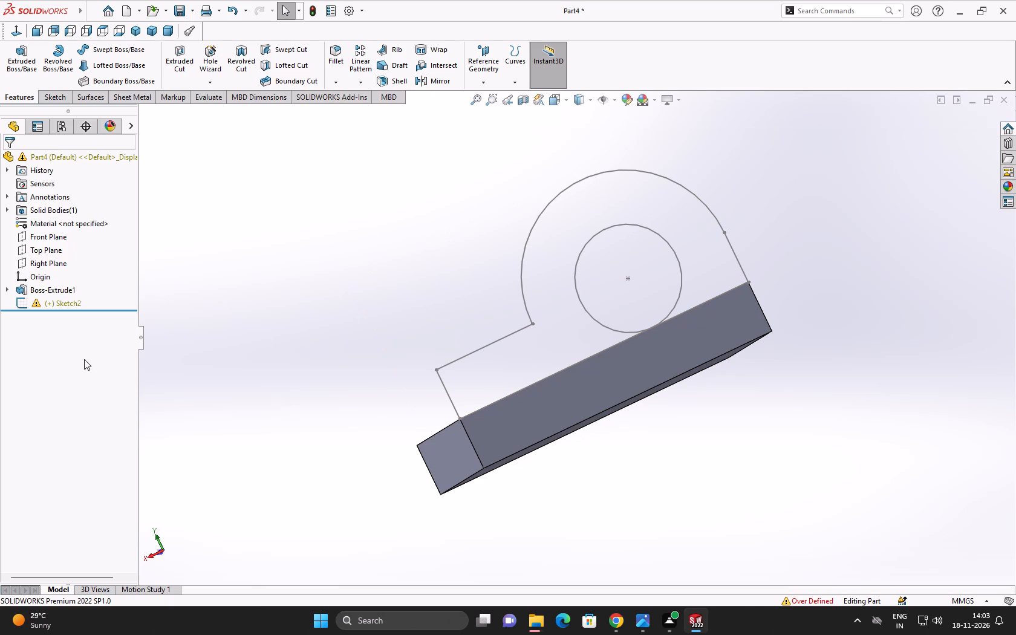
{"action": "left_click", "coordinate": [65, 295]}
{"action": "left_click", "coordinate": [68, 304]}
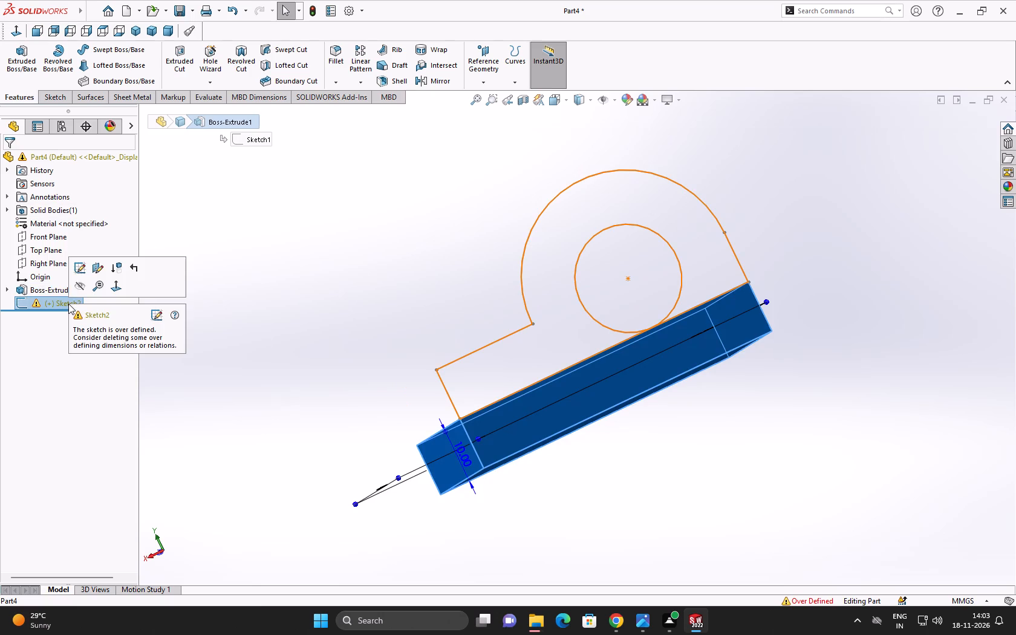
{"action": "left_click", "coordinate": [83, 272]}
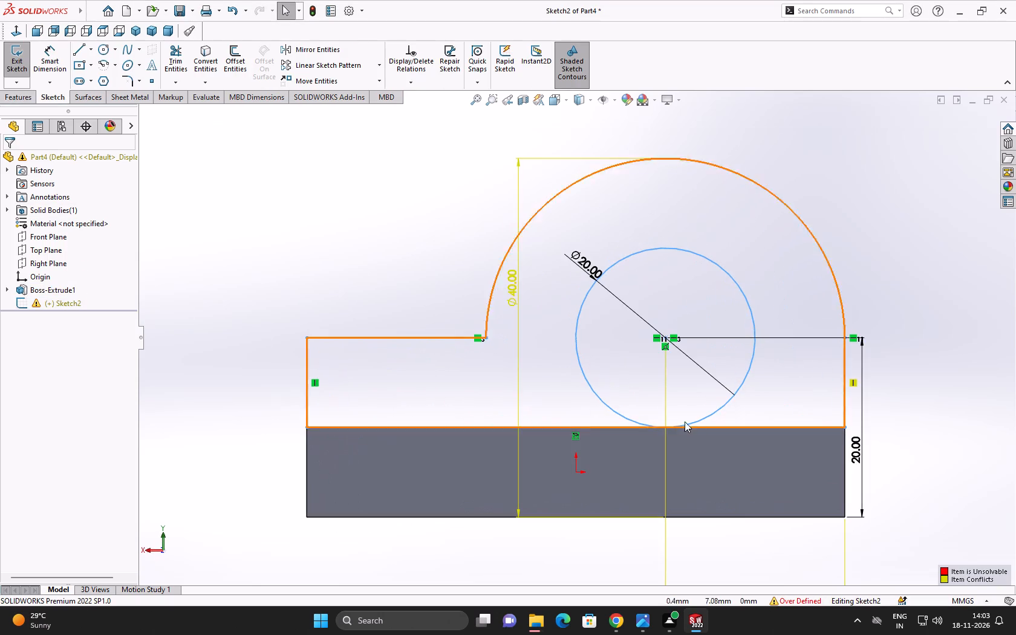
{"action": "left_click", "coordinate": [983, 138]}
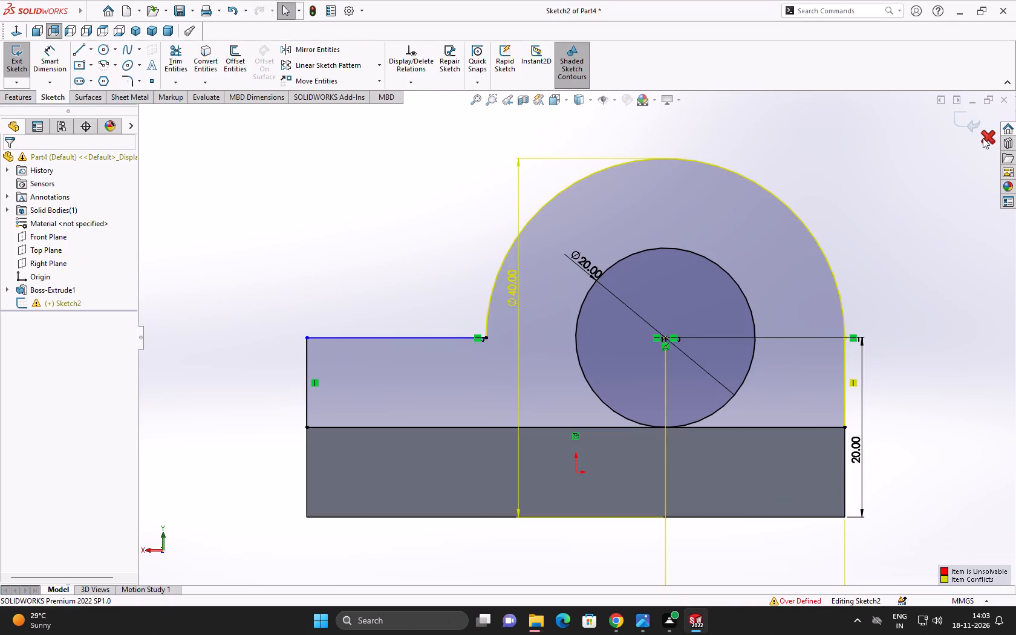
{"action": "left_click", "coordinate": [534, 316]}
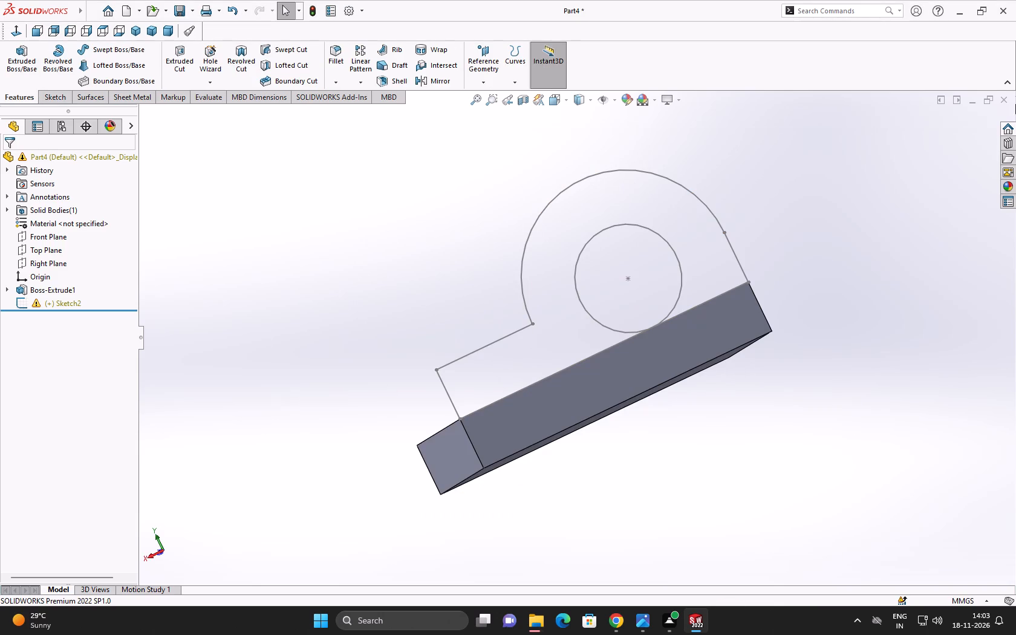
Close the part without saving its changes.
{"action": "left_click", "coordinate": [1005, 105]}
{"action": "left_click", "coordinate": [539, 320]}
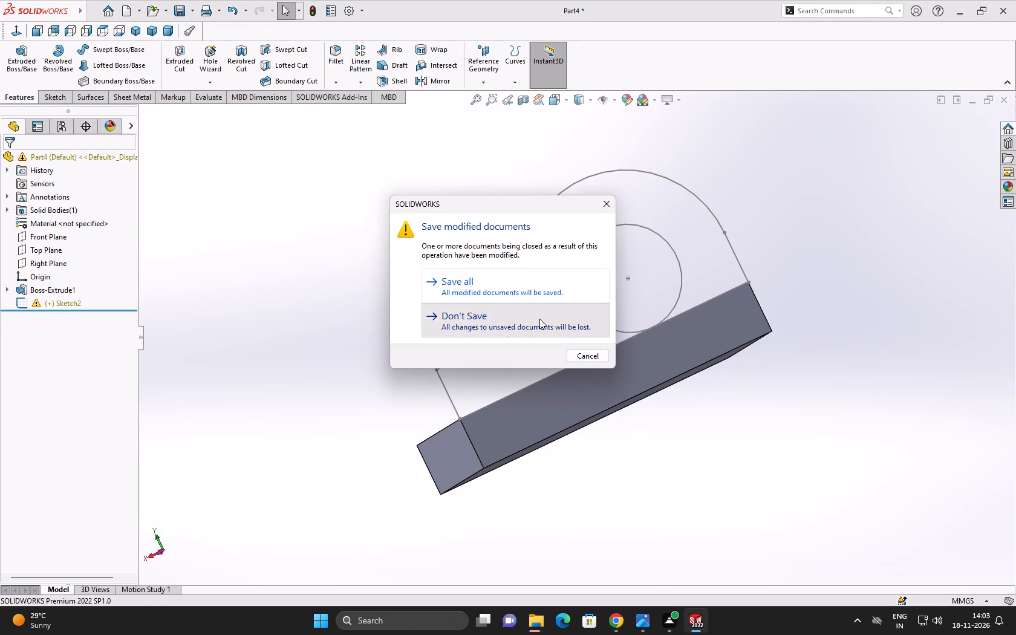
Create a new part document.
{"action": "left_click", "coordinate": [133, 16]}
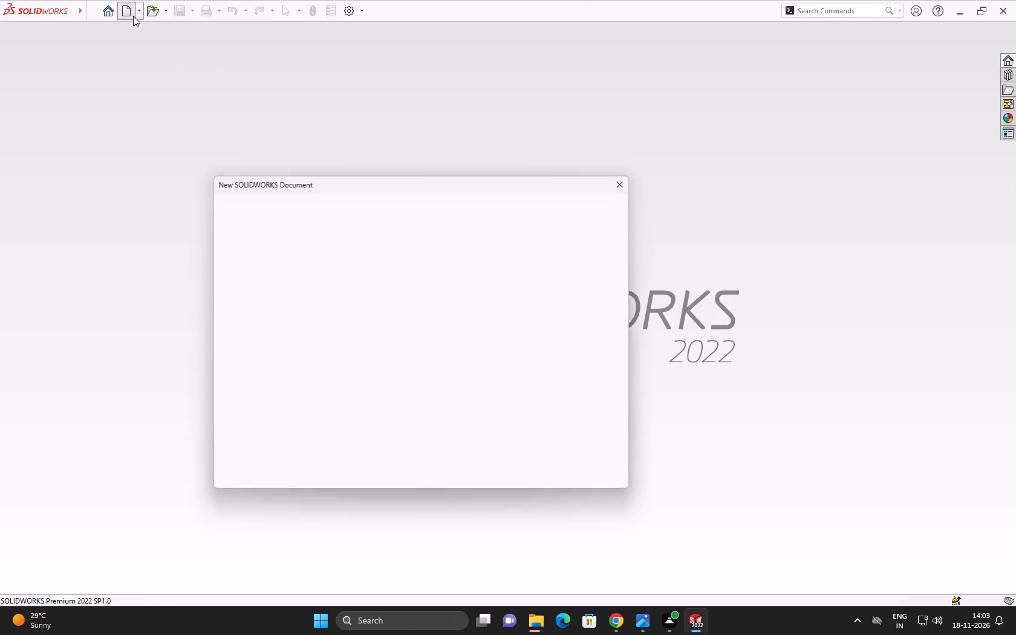
{"action": "left_click", "coordinate": [478, 468]}
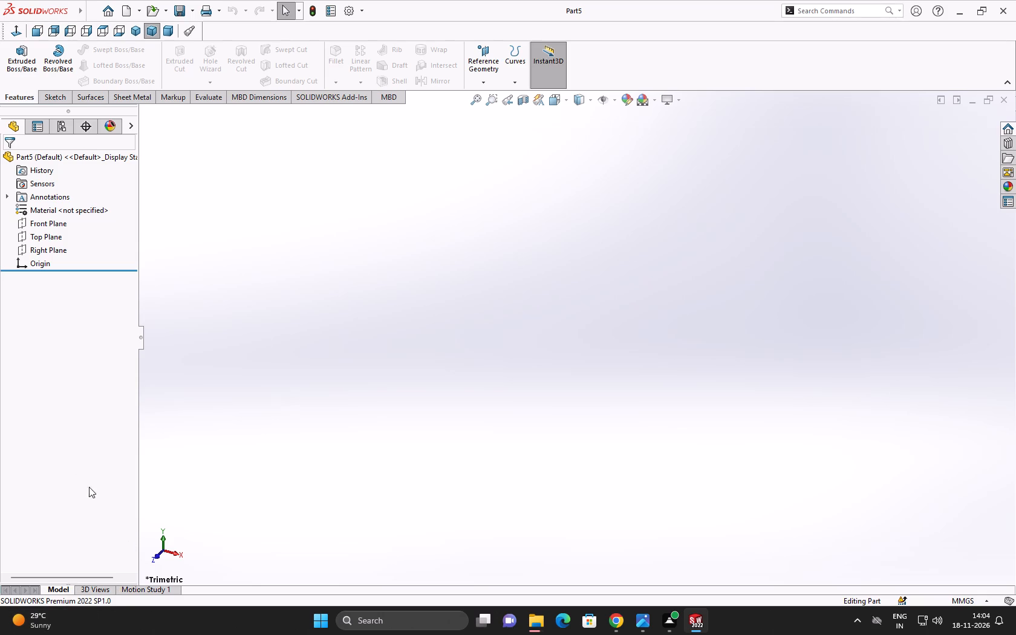
Sketch a center rectangle about 236 x 78 mm on the Top Plane, centred on the origin.
{"action": "left_click", "coordinate": [58, 234]}
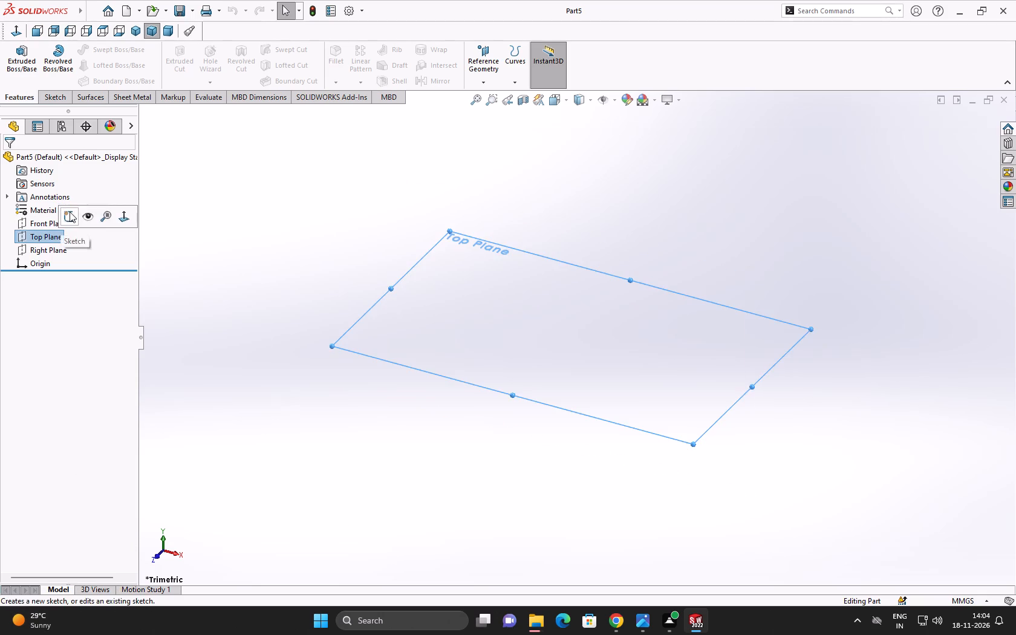
{"action": "left_click", "coordinate": [70, 212]}
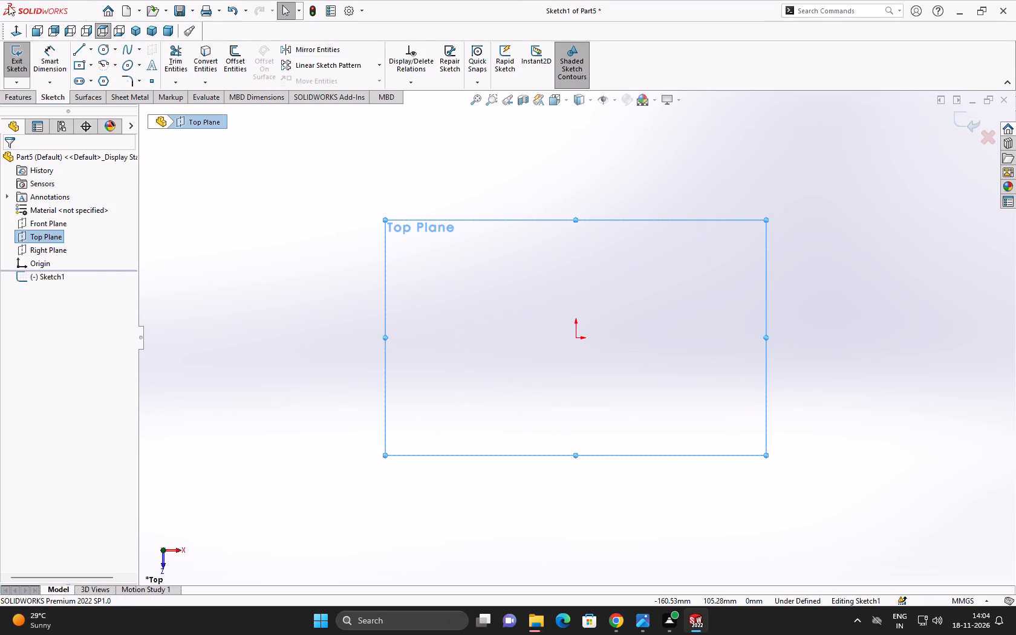
{"action": "left_click", "coordinate": [82, 67]}
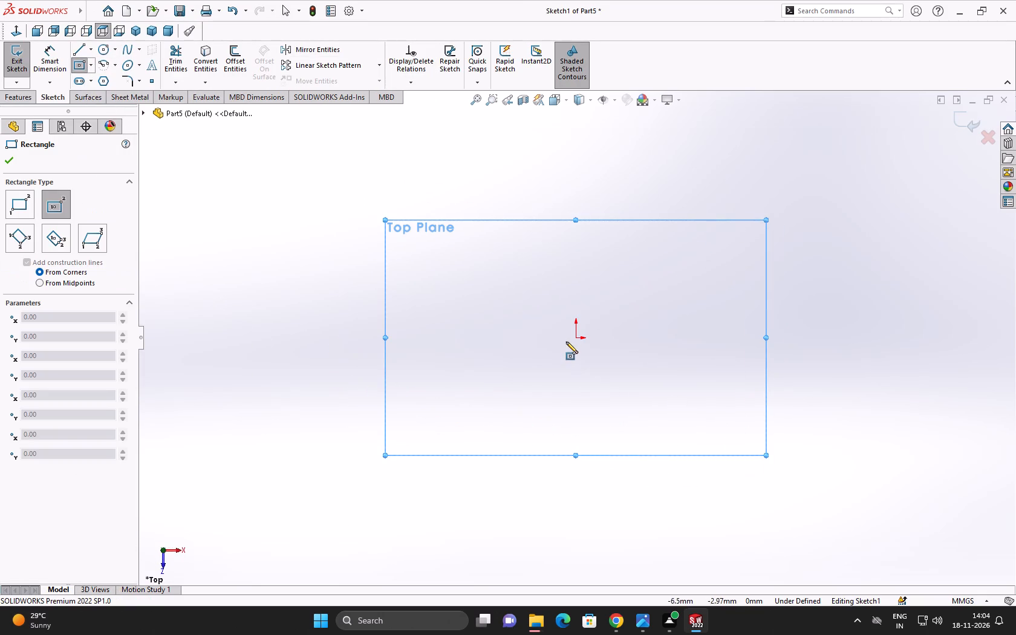
{"action": "left_click", "coordinate": [575, 337]}
{"action": "left_click", "coordinate": [829, 255]}
{"action": "right_click", "coordinate": [829, 255]}
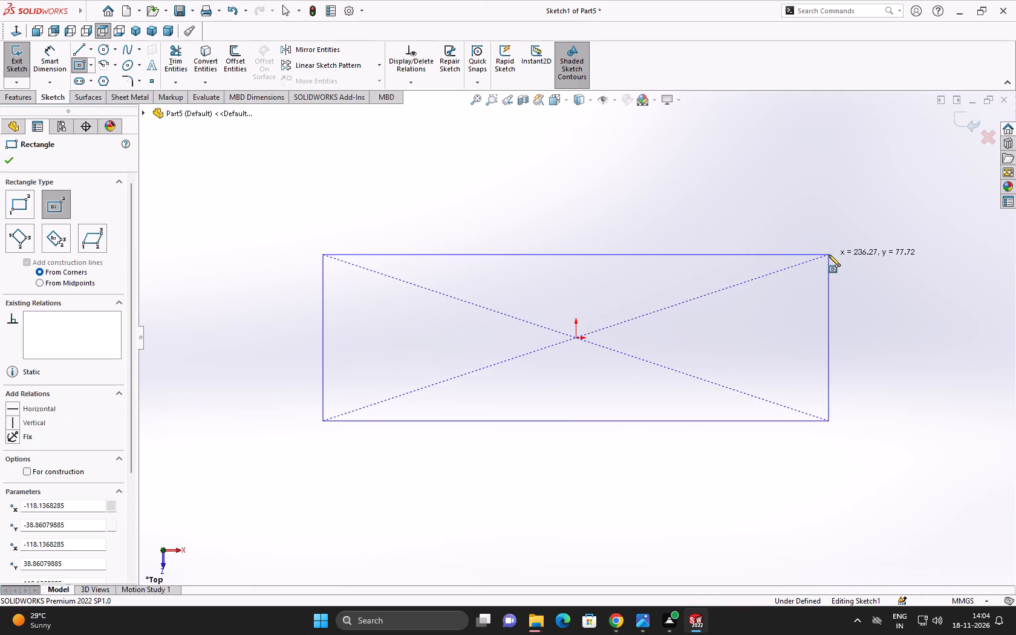
{"action": "left_click", "coordinate": [839, 270]}
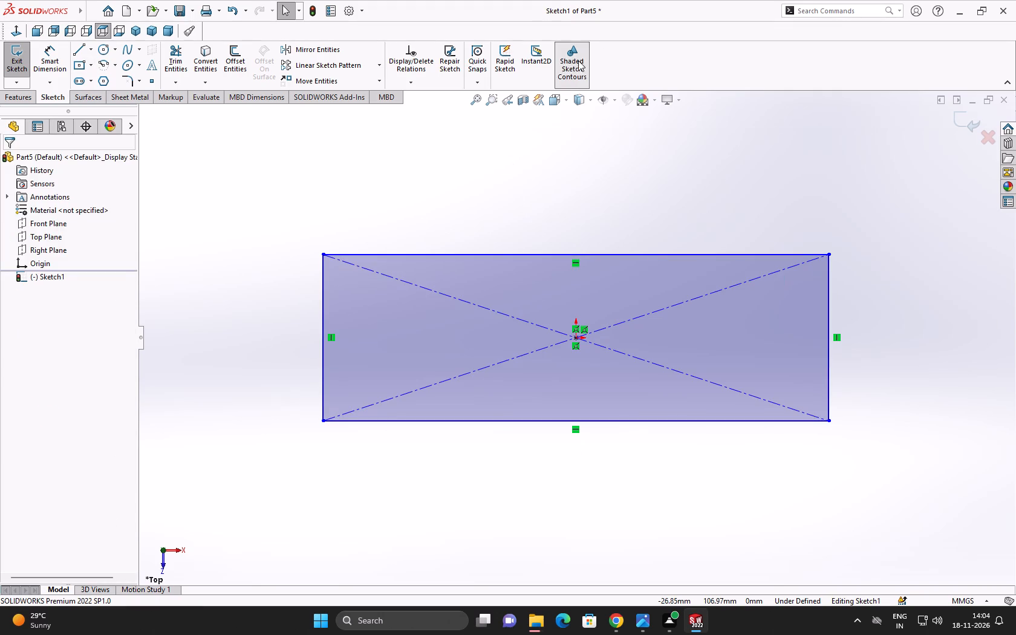
Dimension the rectangle's horizontal edge to 60 mm and its vertical edge to 40 mm.
{"action": "left_click", "coordinate": [54, 53]}
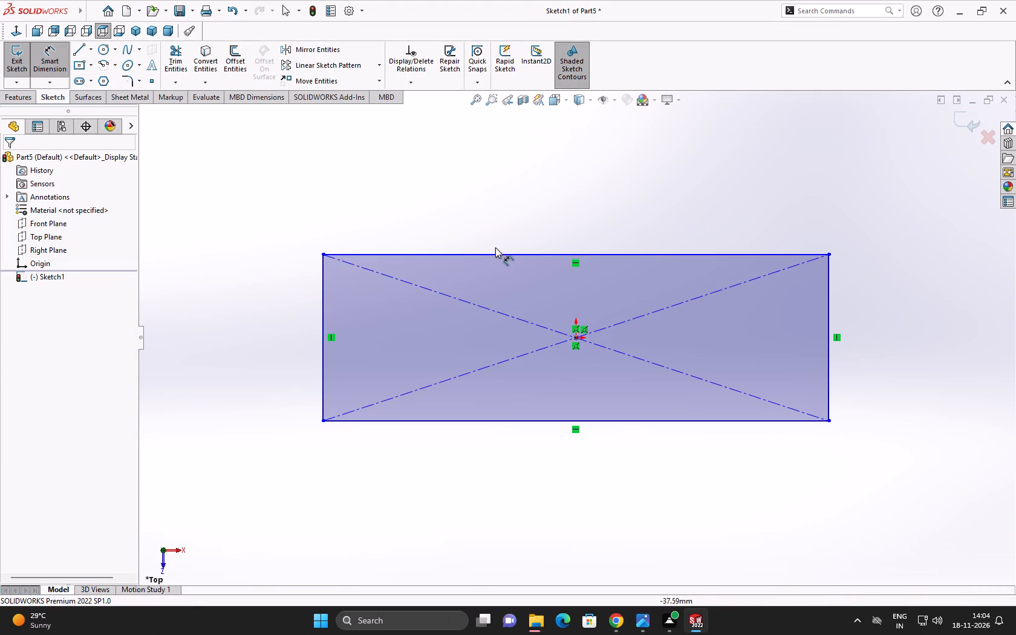
{"action": "left_click", "coordinate": [500, 252]}
{"action": "left_click", "coordinate": [498, 207]}
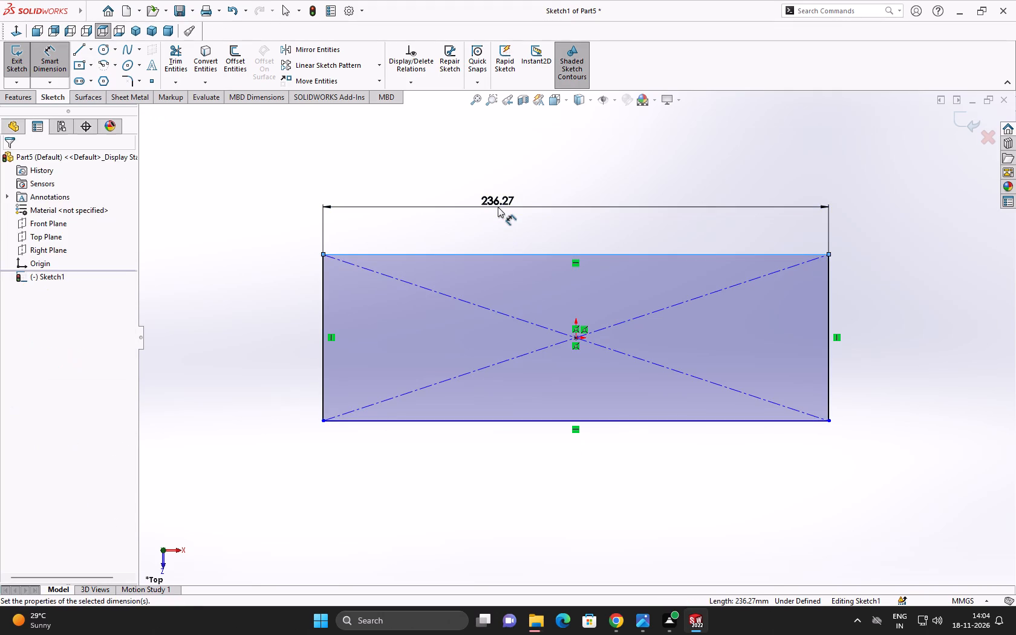
{"action": "key", "text": "6"}
{"action": "key", "text": "0"}
{"action": "key", "text": "Return"}
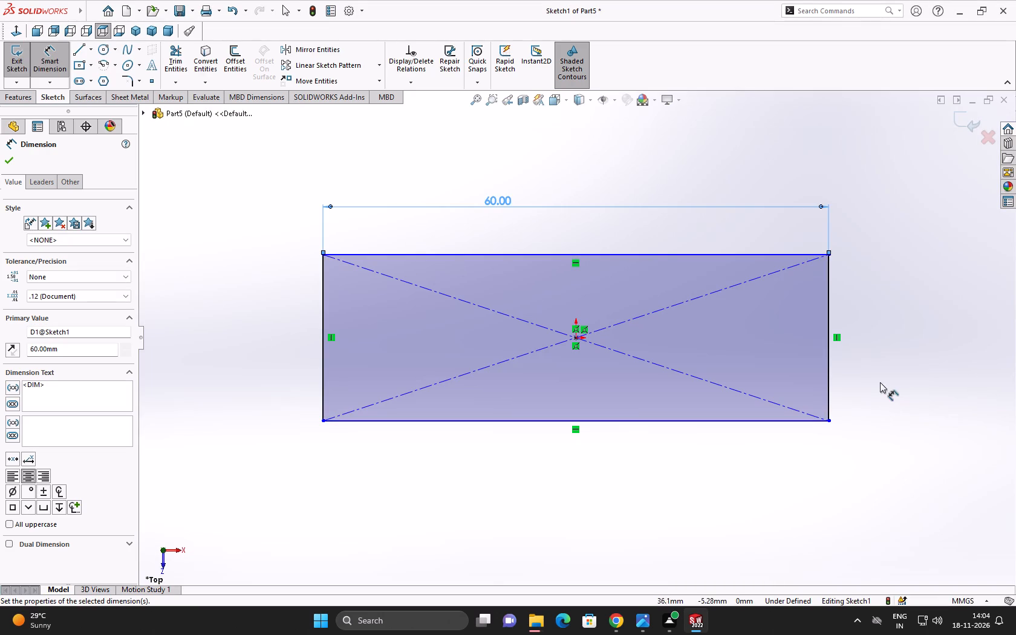
{"action": "left_click", "coordinate": [829, 398]}
{"action": "left_click", "coordinate": [900, 387]}
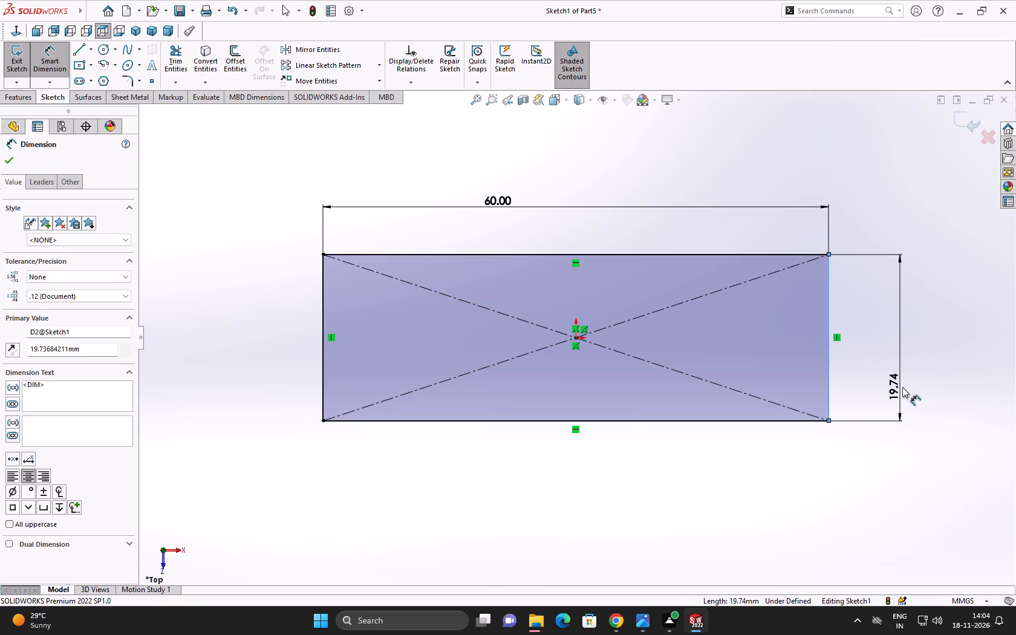
{"action": "type", "text": "40"}
{"action": "left_click", "coordinate": [845, 371]}
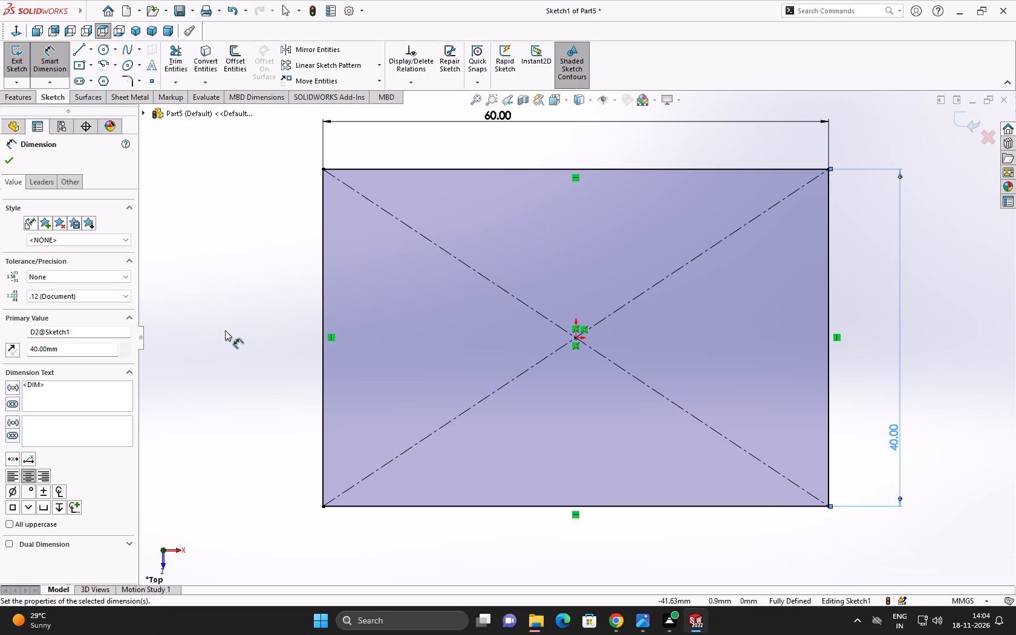
Extrude the 60 x 40 mm rectangle 10 mm with the Mid Plane end condition.
{"action": "left_click", "coordinate": [225, 330]}
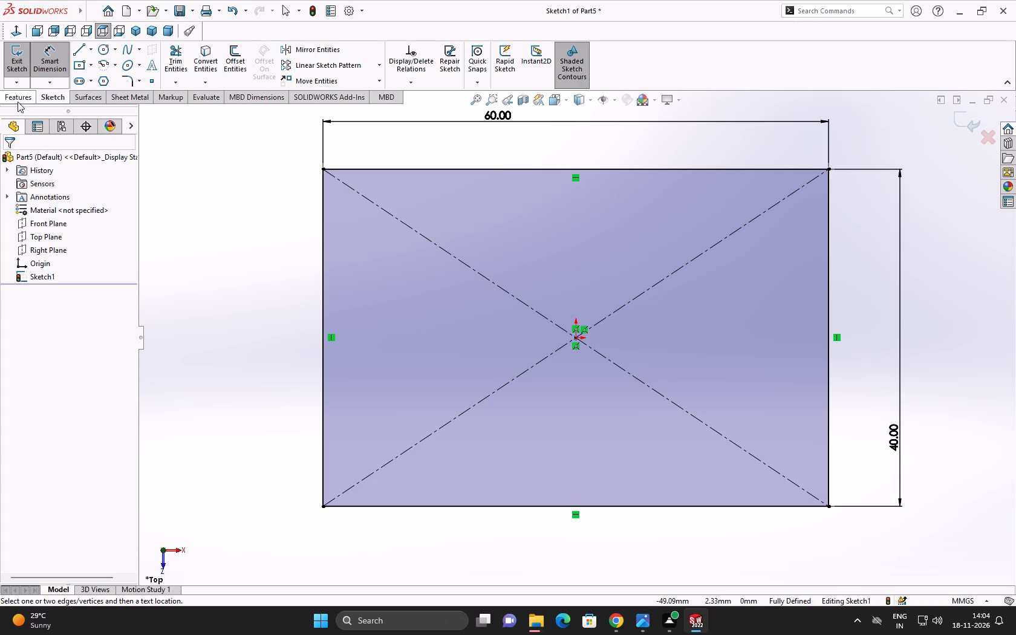
{"action": "left_click", "coordinate": [18, 99]}
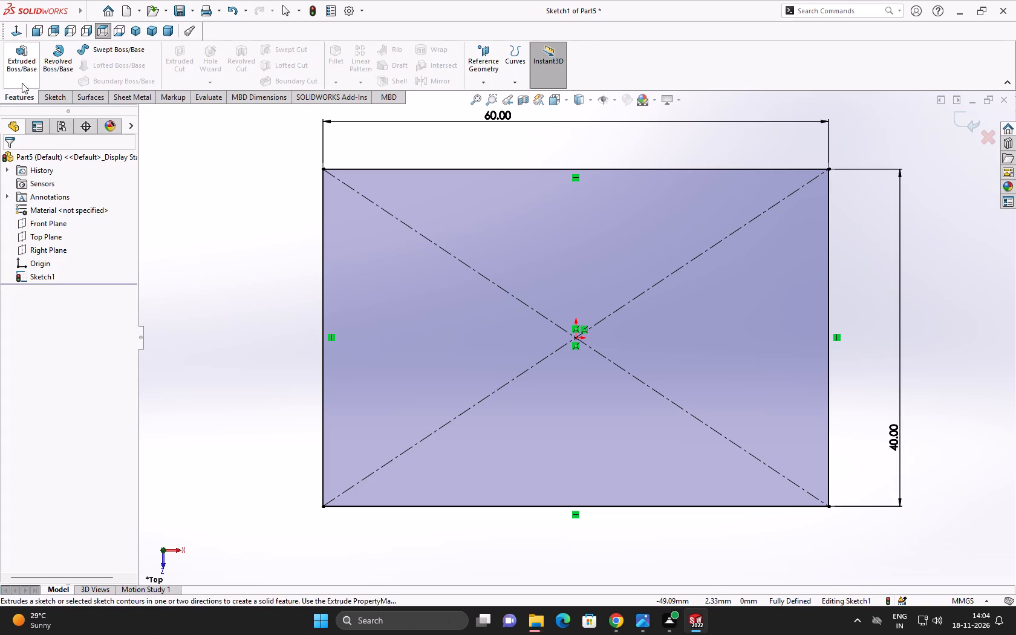
{"action": "left_click", "coordinate": [23, 80]}
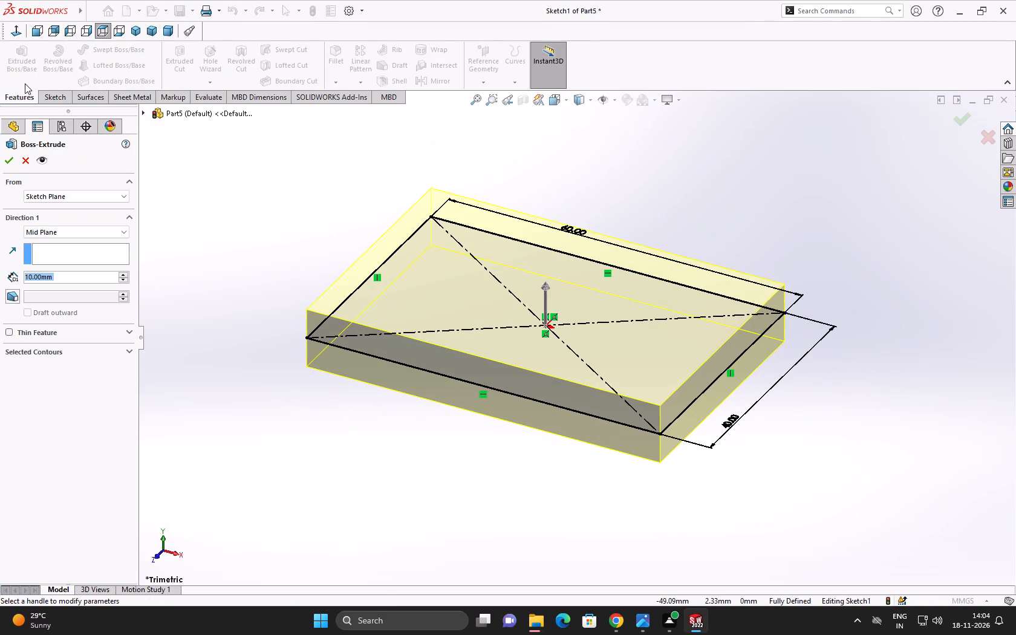
{"action": "left_click", "coordinate": [4, 162]}
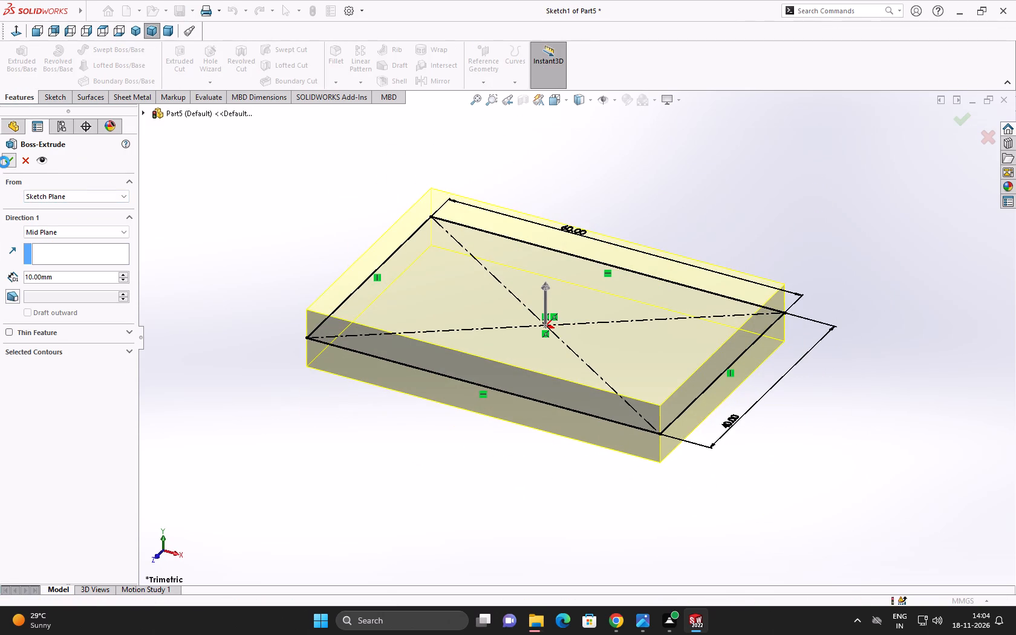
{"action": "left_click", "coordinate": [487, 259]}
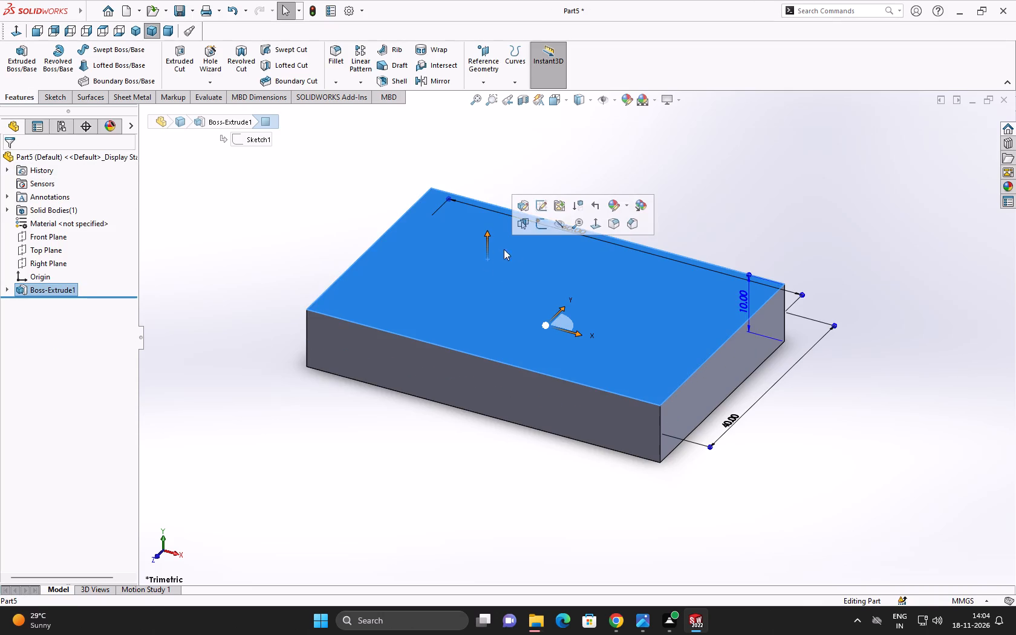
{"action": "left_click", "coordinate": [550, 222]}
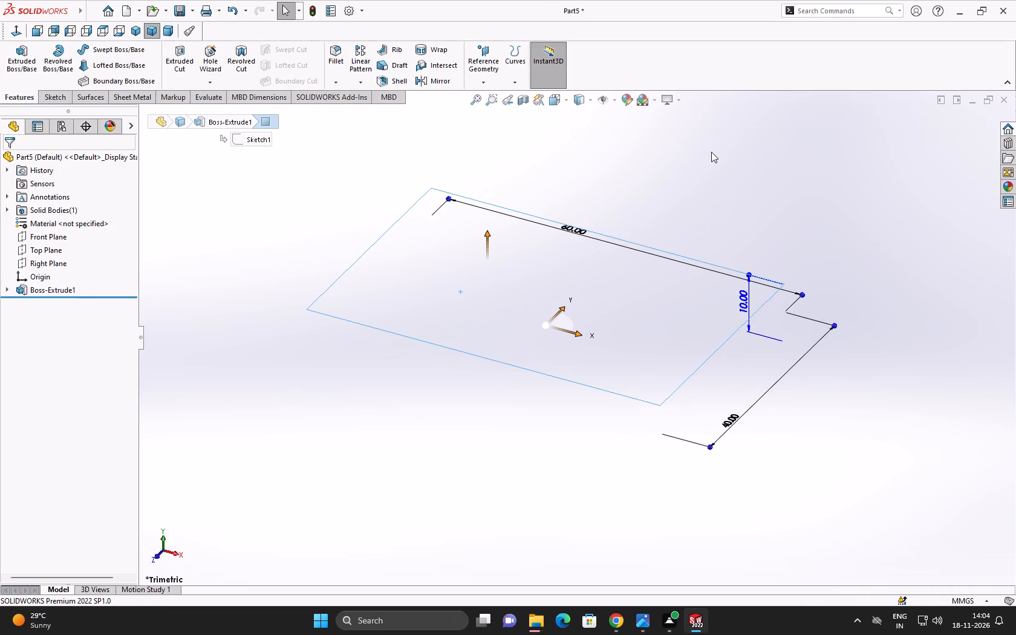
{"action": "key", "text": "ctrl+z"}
Sketch a corner rectangle about 60 x 19 mm on the base's top face, from the rear corner to the opposite side edge.
{"action": "left_click", "coordinate": [537, 295]}
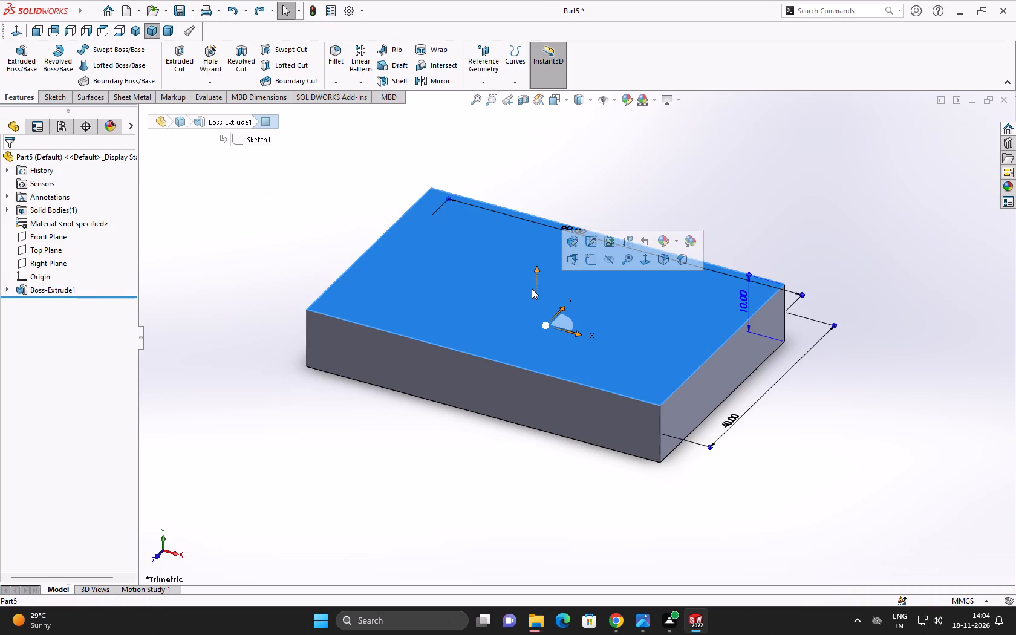
{"action": "left_click", "coordinate": [595, 265]}
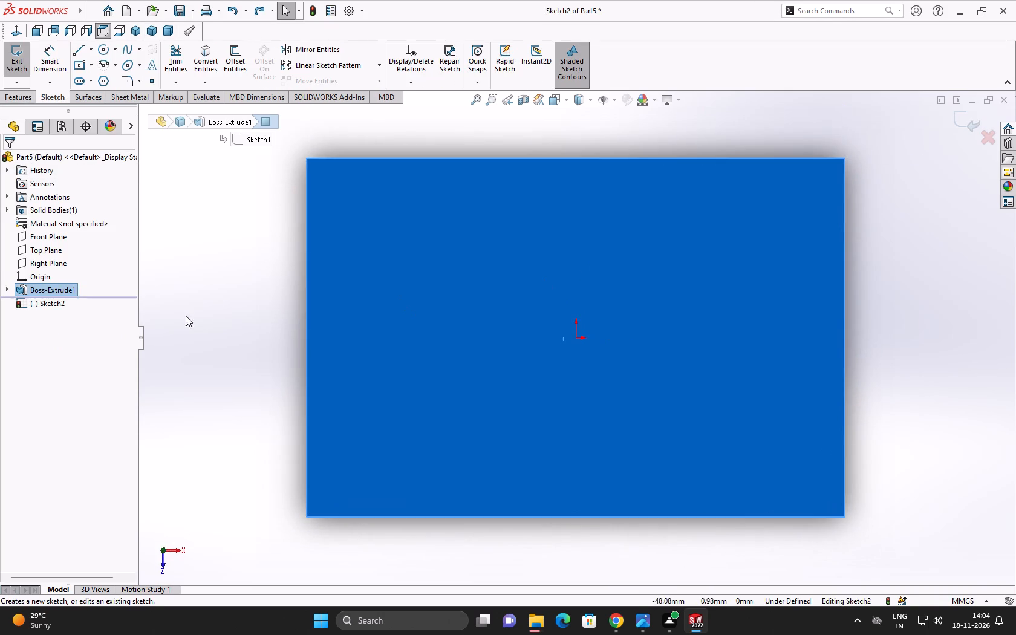
{"action": "left_click", "coordinate": [201, 313]}
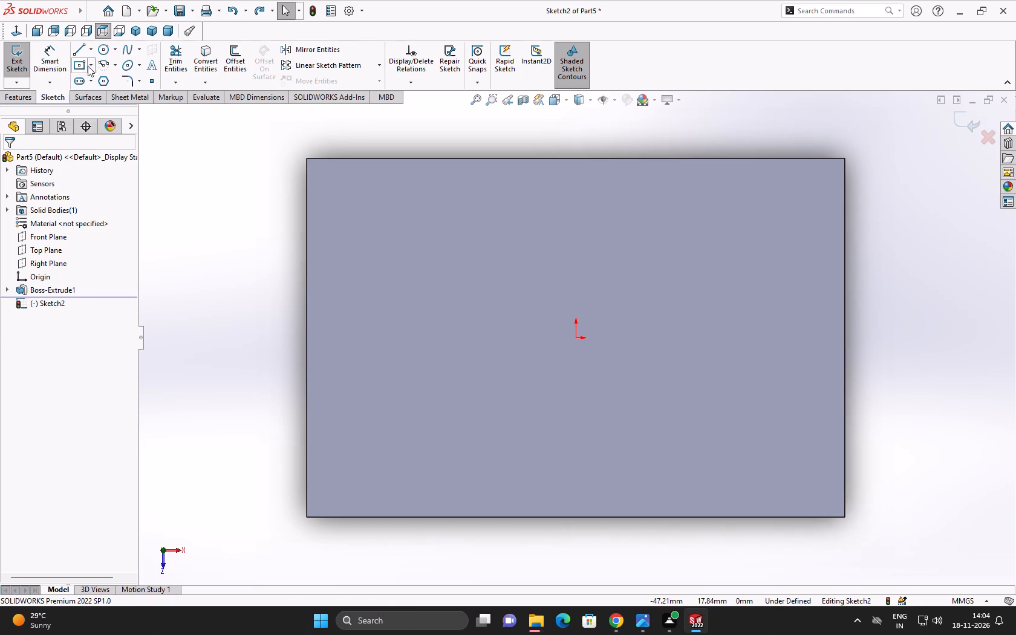
{"action": "left_click", "coordinate": [88, 67]}
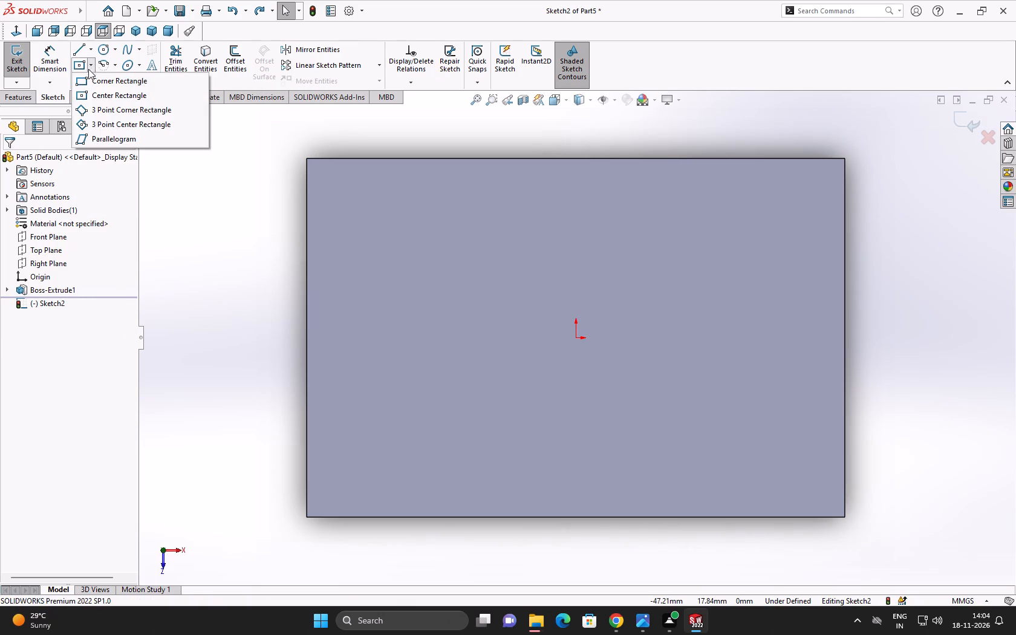
{"action": "left_click", "coordinate": [91, 79]}
{"action": "left_click", "coordinate": [307, 159]}
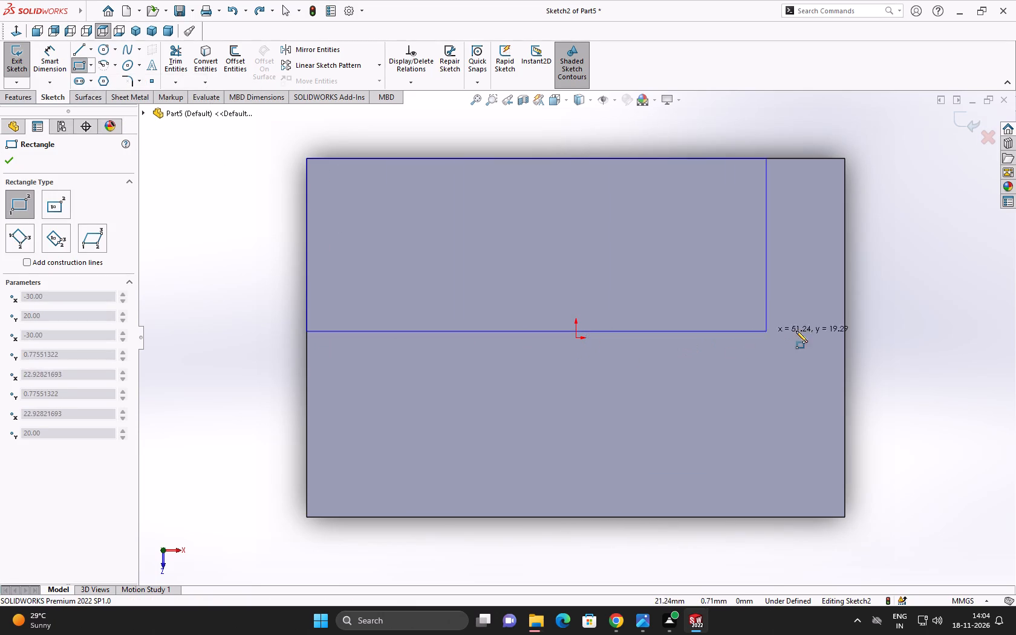
{"action": "left_click", "coordinate": [844, 329]}
{"action": "right_click", "coordinate": [844, 329]}
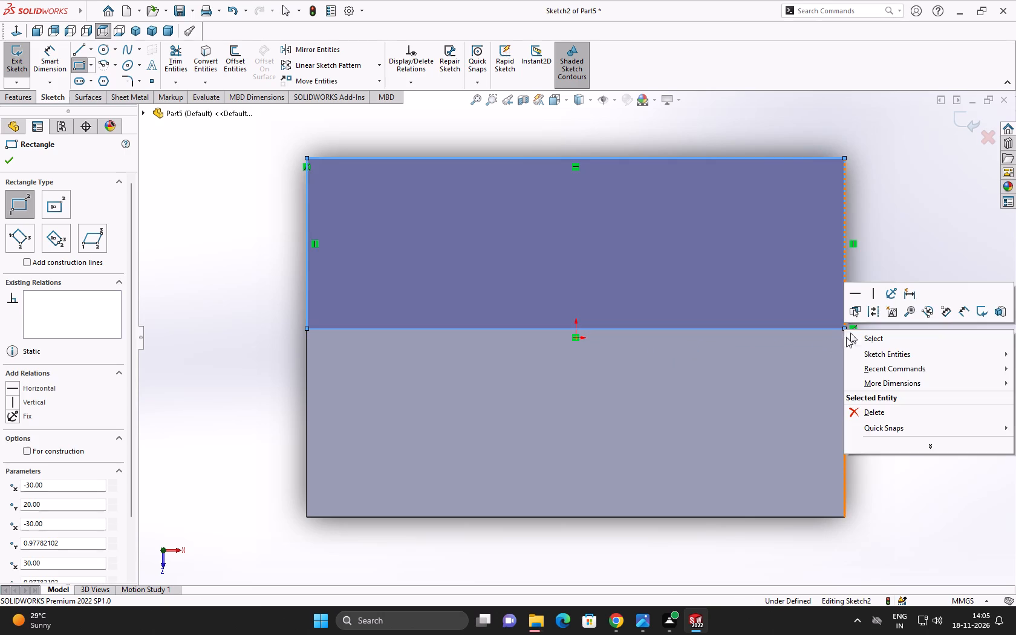
{"action": "left_click", "coordinate": [847, 338]}
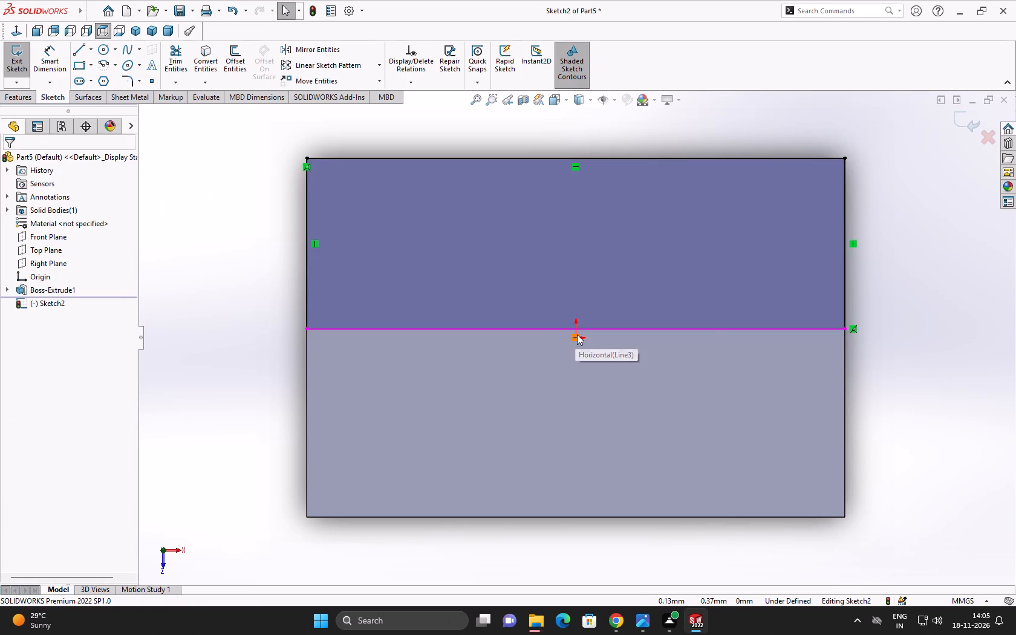
Make the rectangle's front line coincident with the origin.
{"action": "scroll", "coordinate": [578, 334], "scroll_direction": "down", "scroll_amount": 9, "text": "ctrl"}
{"action": "left_click", "coordinate": [565, 359], "text": "ctrl"}
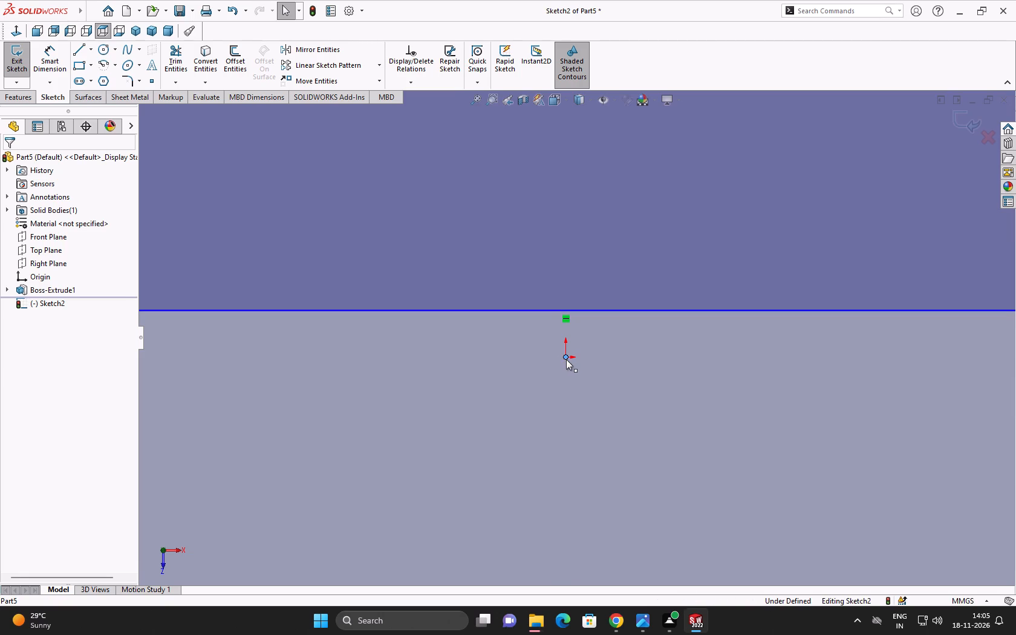
{"action": "left_click", "coordinate": [546, 313], "text": "ctrl"}
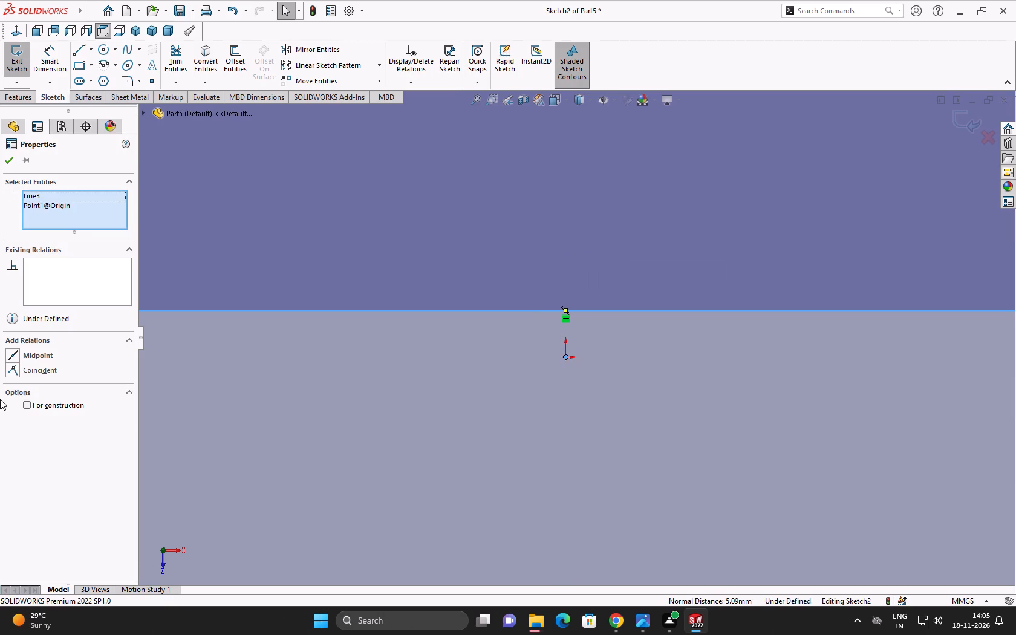
{"action": "left_click", "coordinate": [40, 368]}
{"action": "scroll", "coordinate": [91, 419], "scroll_direction": "up", "scroll_amount": 11}
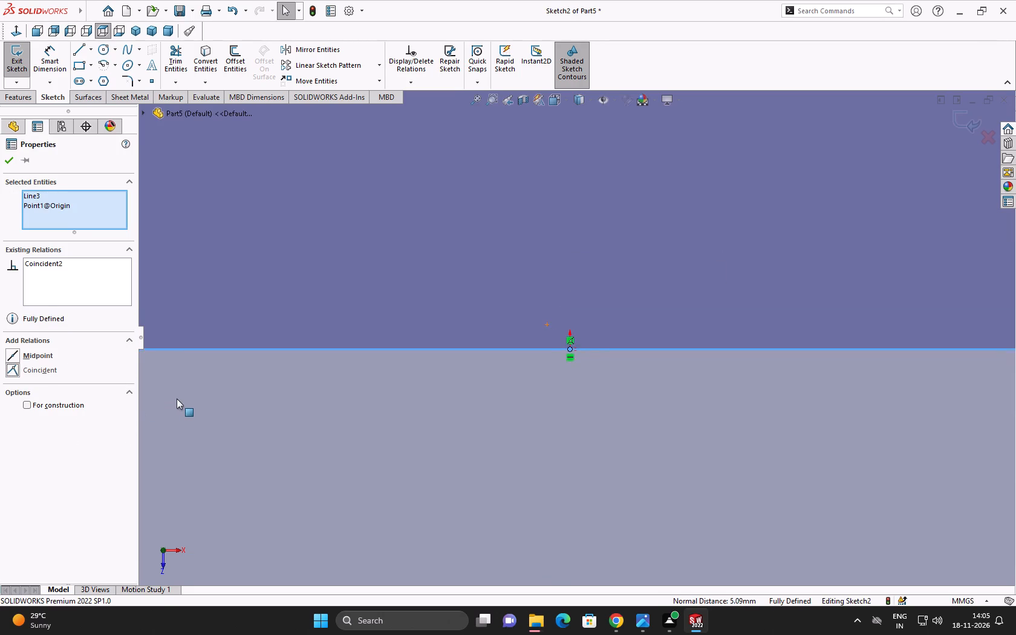
{"action": "scroll", "coordinate": [177, 399], "scroll_direction": "up", "scroll_amount": 8}
{"action": "left_click", "coordinate": [251, 334]}
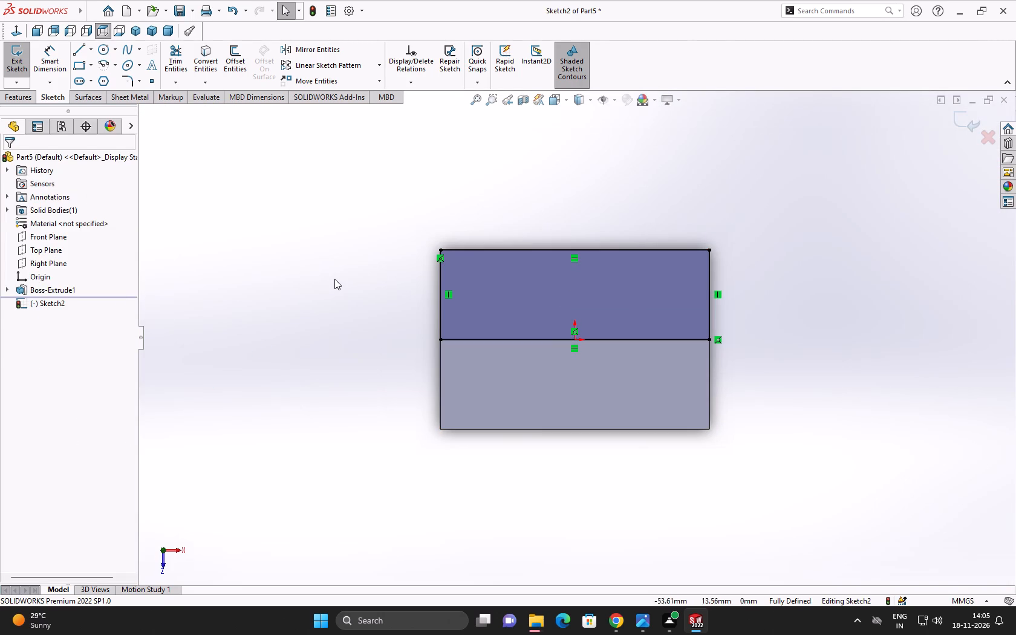
{"action": "left_click", "coordinate": [334, 279]}
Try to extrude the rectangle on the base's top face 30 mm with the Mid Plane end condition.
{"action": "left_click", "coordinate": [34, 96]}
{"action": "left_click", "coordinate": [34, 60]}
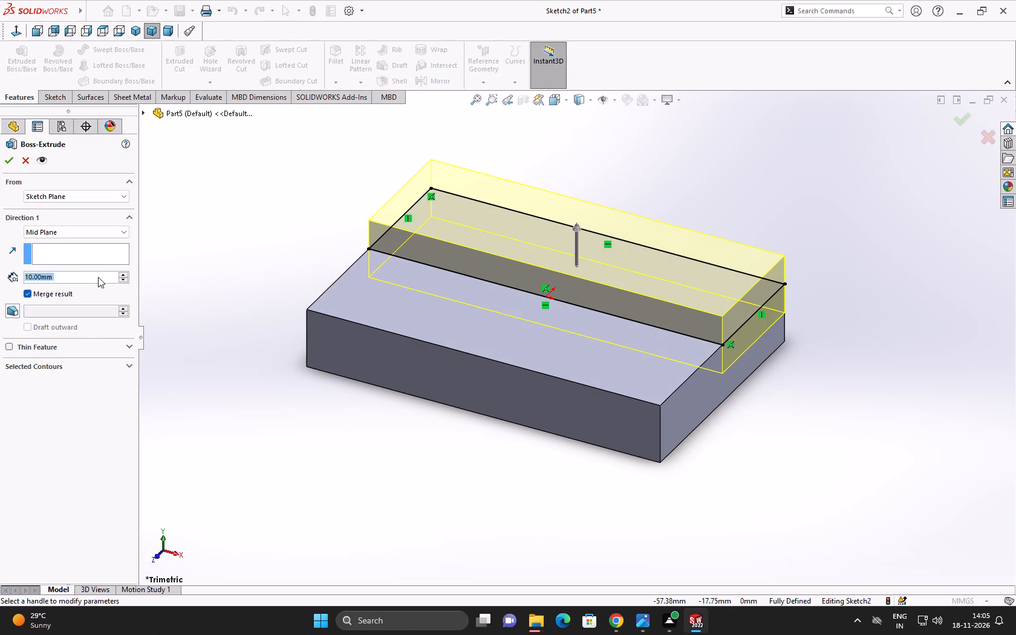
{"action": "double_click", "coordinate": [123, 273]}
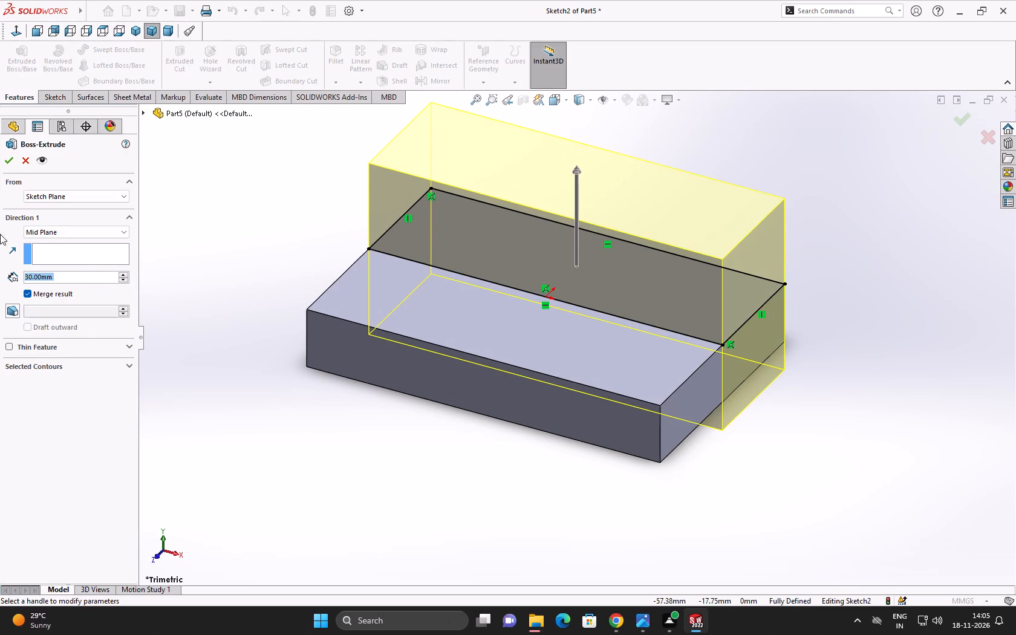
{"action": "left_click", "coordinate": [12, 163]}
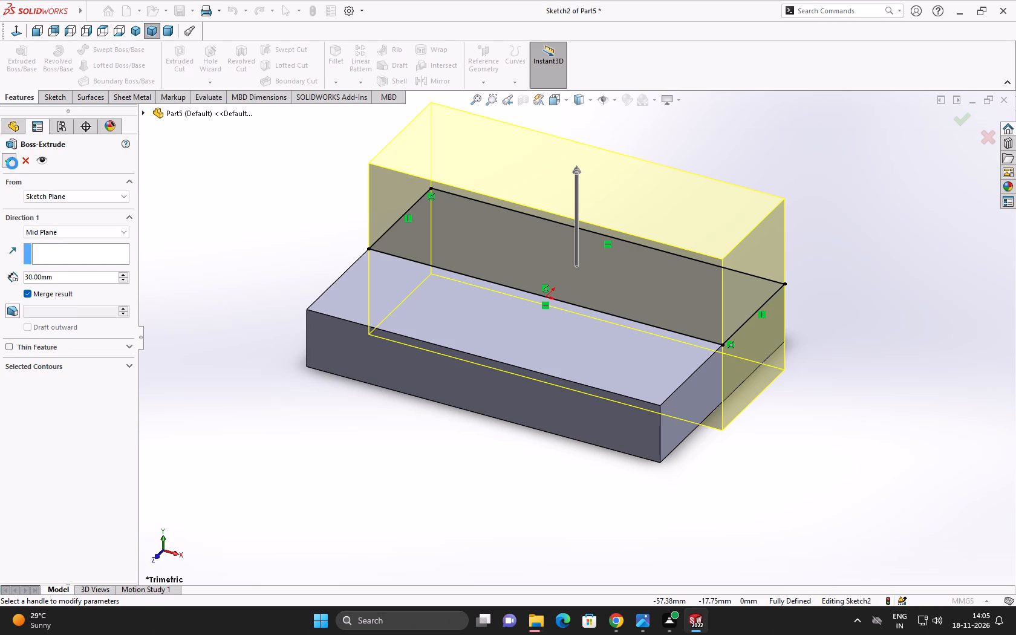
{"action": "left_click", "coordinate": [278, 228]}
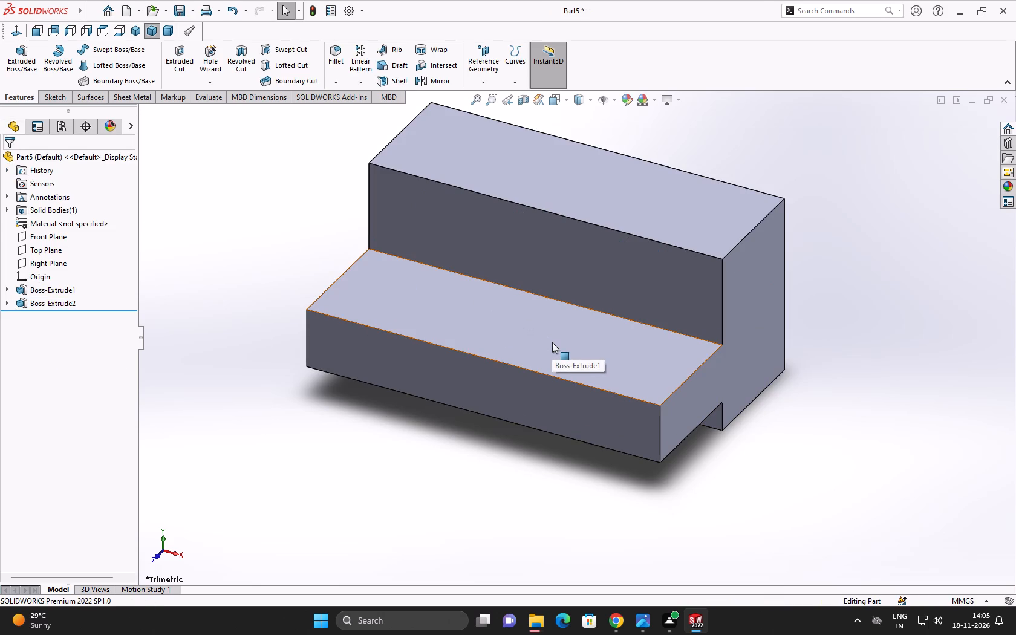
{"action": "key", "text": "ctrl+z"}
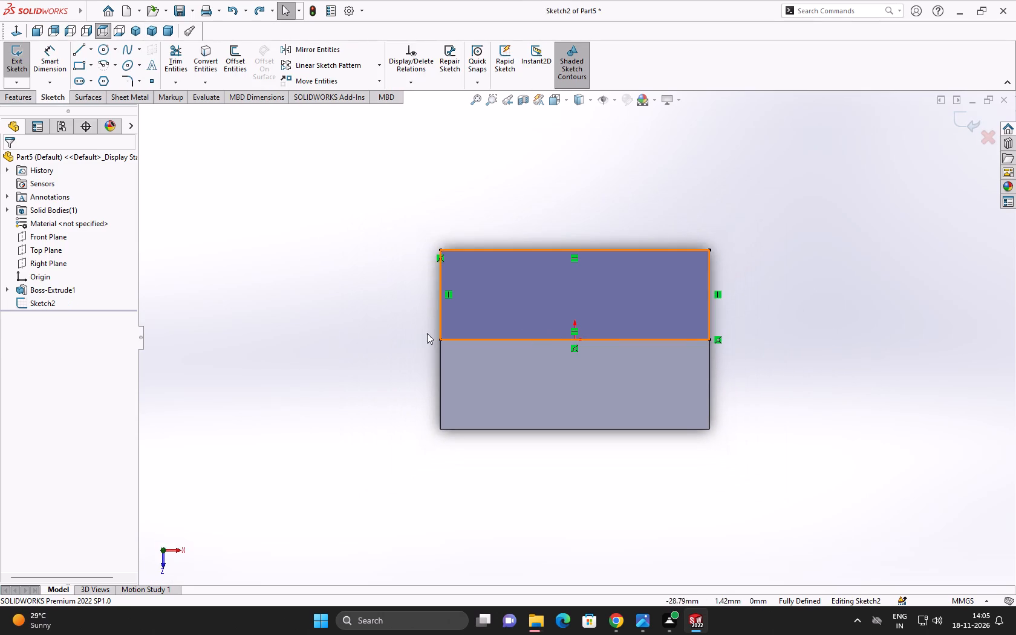
Extrude the rectangle on the base's top face 30 mm with the Blind end condition.
{"action": "left_click", "coordinate": [16, 94]}
{"action": "left_click", "coordinate": [23, 53]}
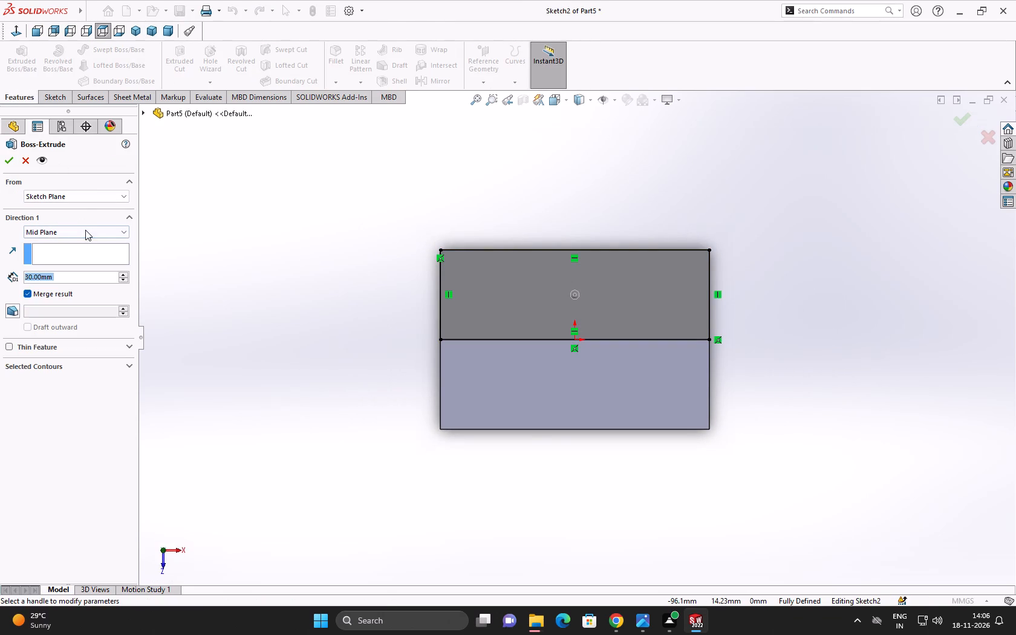
{"action": "left_click", "coordinate": [85, 230]}
{"action": "left_click", "coordinate": [85, 242]}
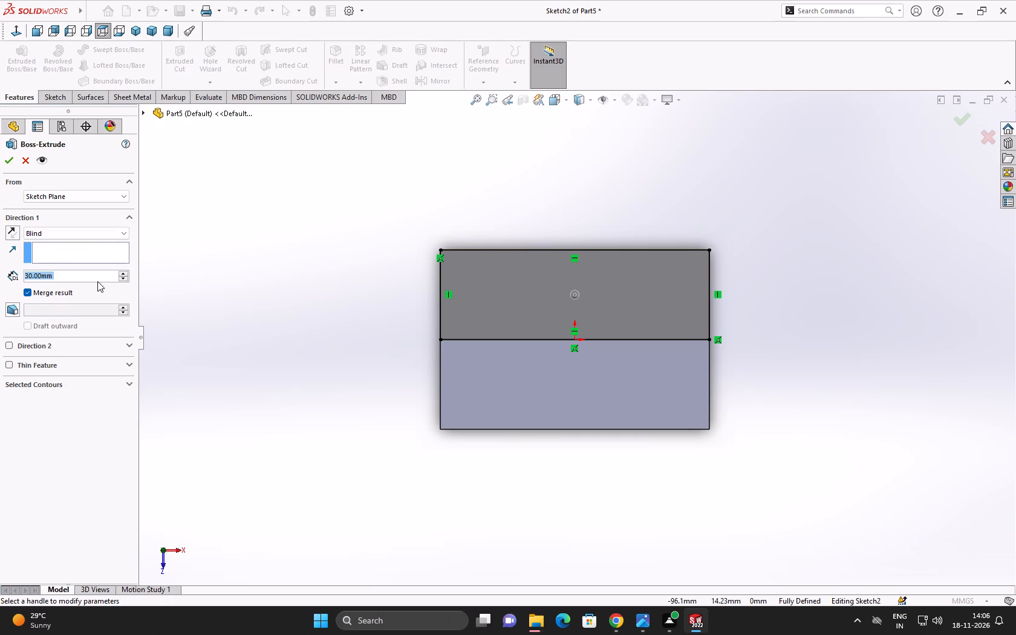
{"action": "left_click", "coordinate": [5, 162]}
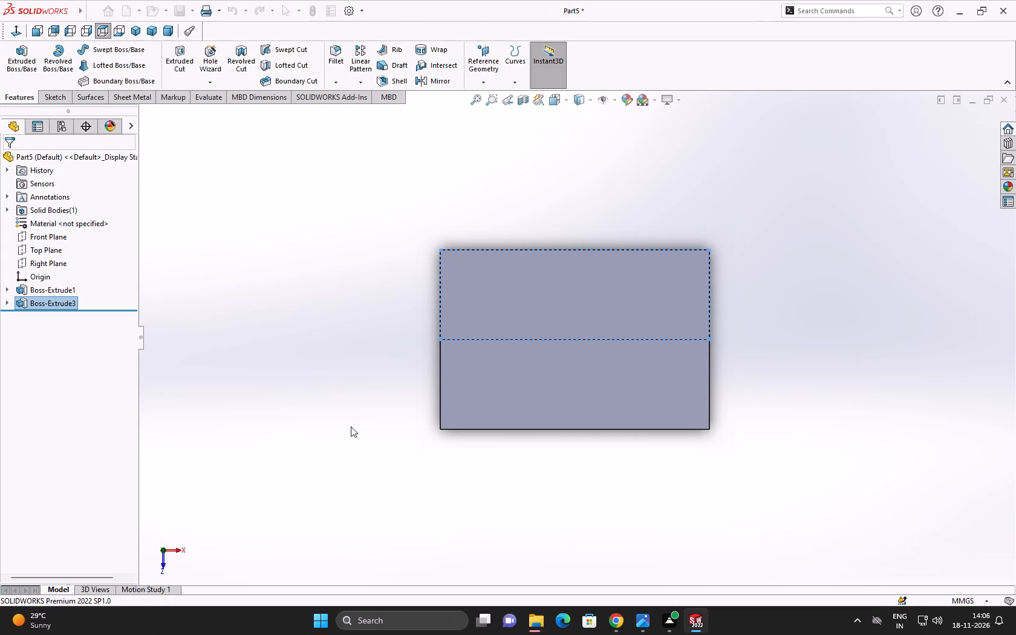
Sketch two concentric circles, about 8 mm and 21.5 mm in diameter, on the back face, about 18 mm sideways from and 15 mm above the origin.
{"action": "middle_click_drag", "start_coordinate": [356, 443], "coordinate": [306, 279]}
{"action": "left_click", "coordinate": [346, 328]}
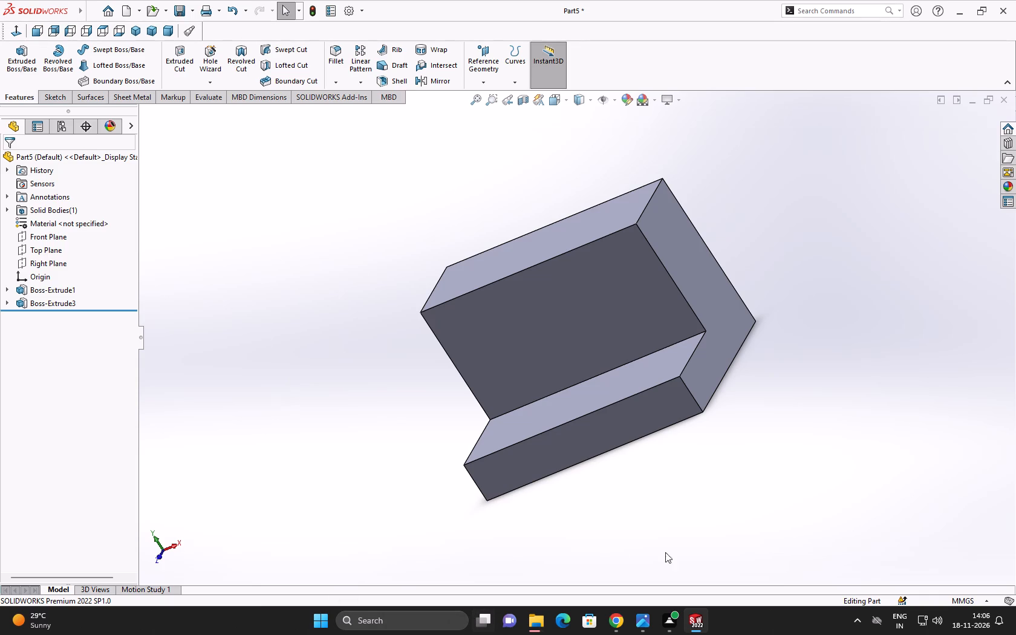
{"action": "middle_click_drag", "start_coordinate": [629, 555], "coordinate": [499, 573]}
{"action": "middle_click_drag", "start_coordinate": [683, 437], "coordinate": [679, 451]}
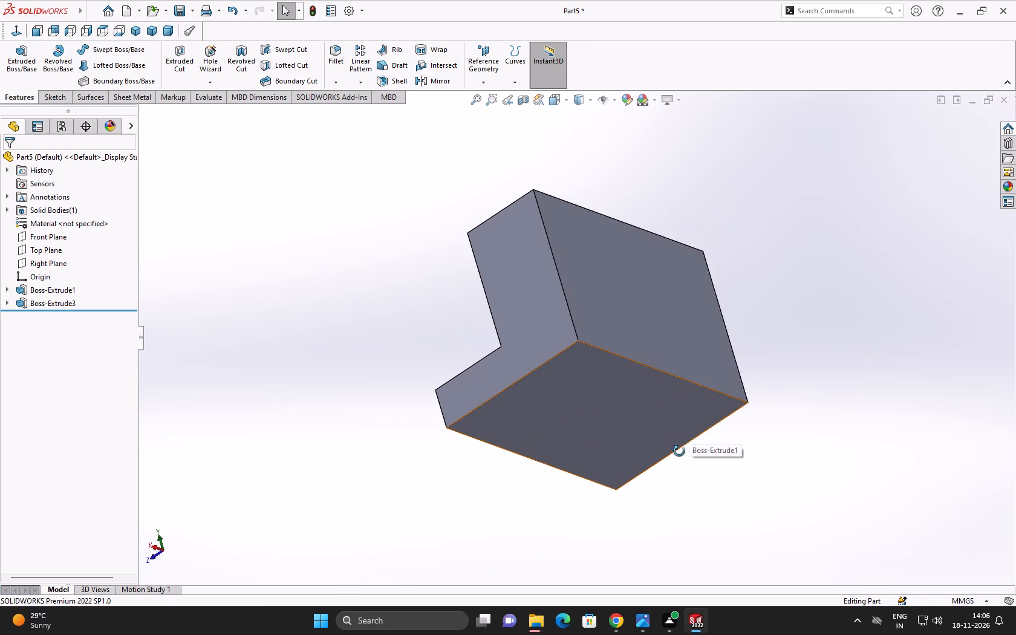
{"action": "middle_click_drag", "start_coordinate": [679, 451], "coordinate": [633, 543]}
{"action": "scroll", "coordinate": [642, 526], "scroll_direction": "down", "scroll_amount": 1}
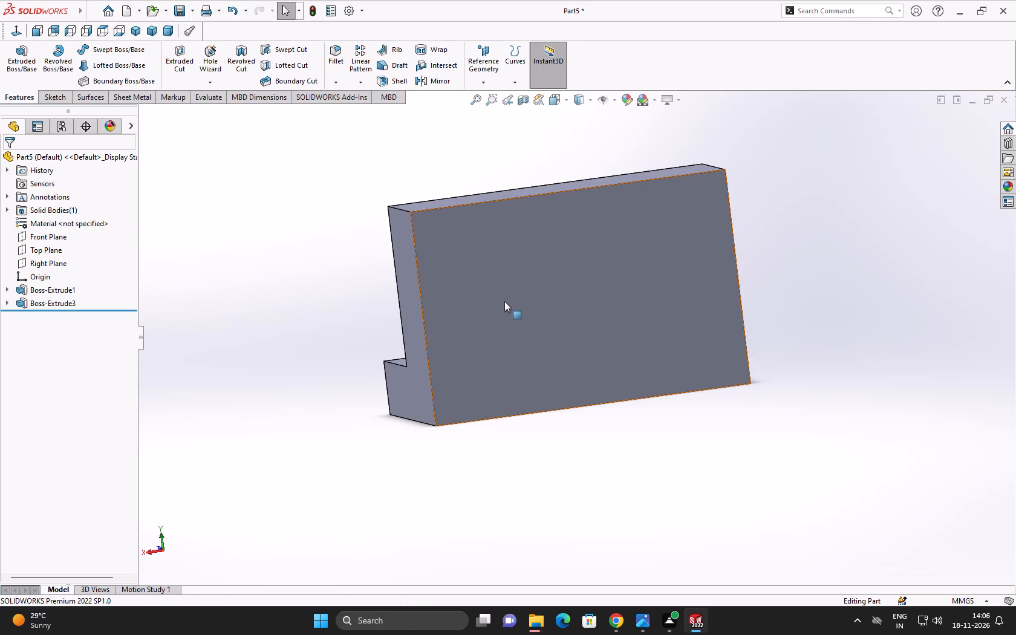
{"action": "left_click", "coordinate": [508, 281]}
{"action": "left_click", "coordinate": [564, 244]}
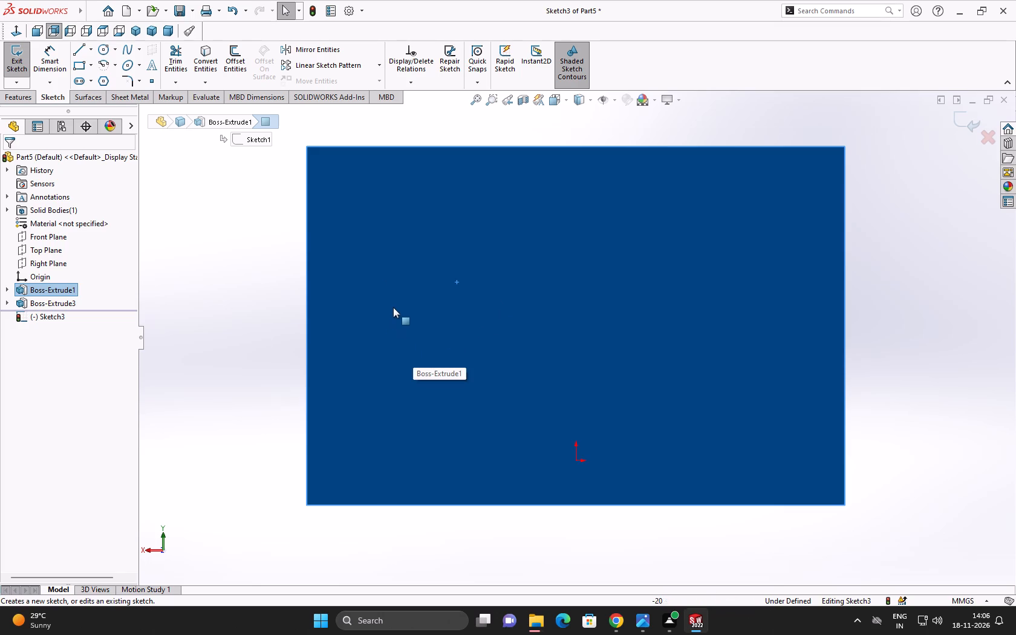
{"action": "left_click", "coordinate": [99, 45]}
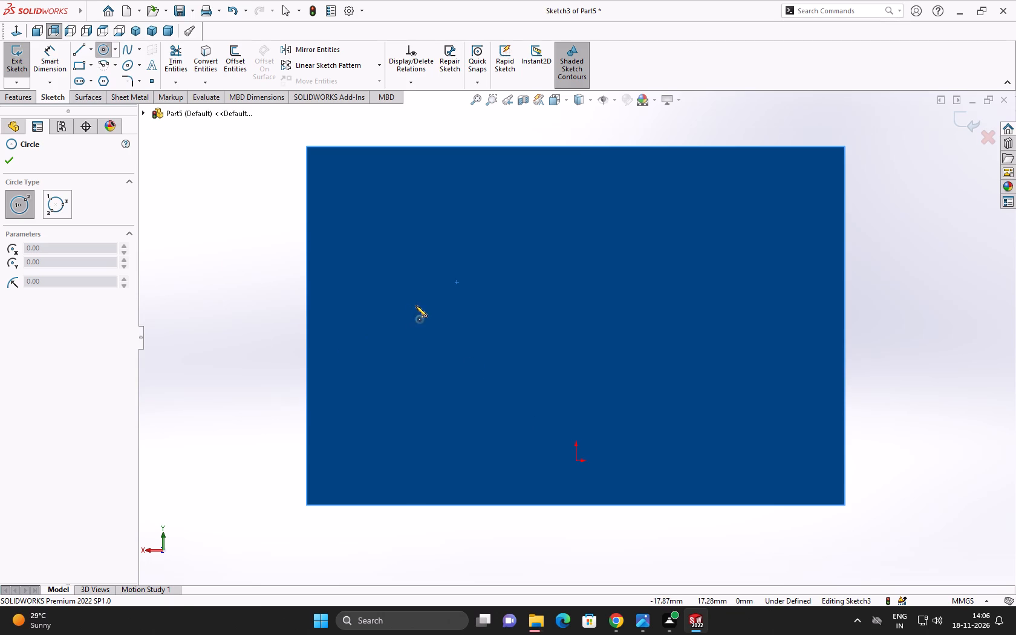
{"action": "left_click", "coordinate": [412, 325]}
{"action": "left_click", "coordinate": [448, 322]}
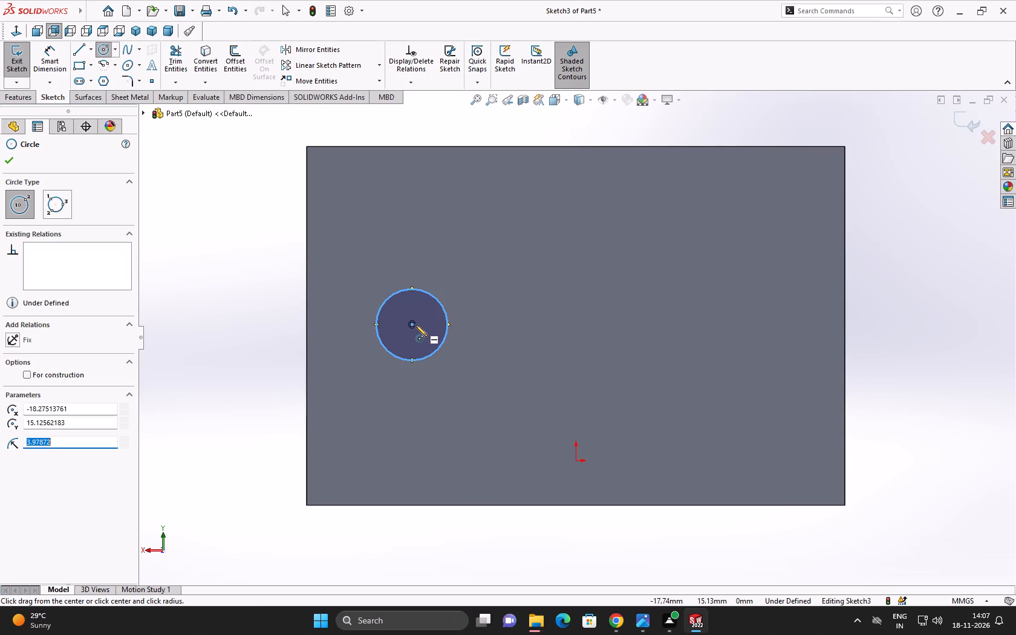
{"action": "left_click", "coordinate": [414, 325]}
{"action": "left_click", "coordinate": [497, 279]}
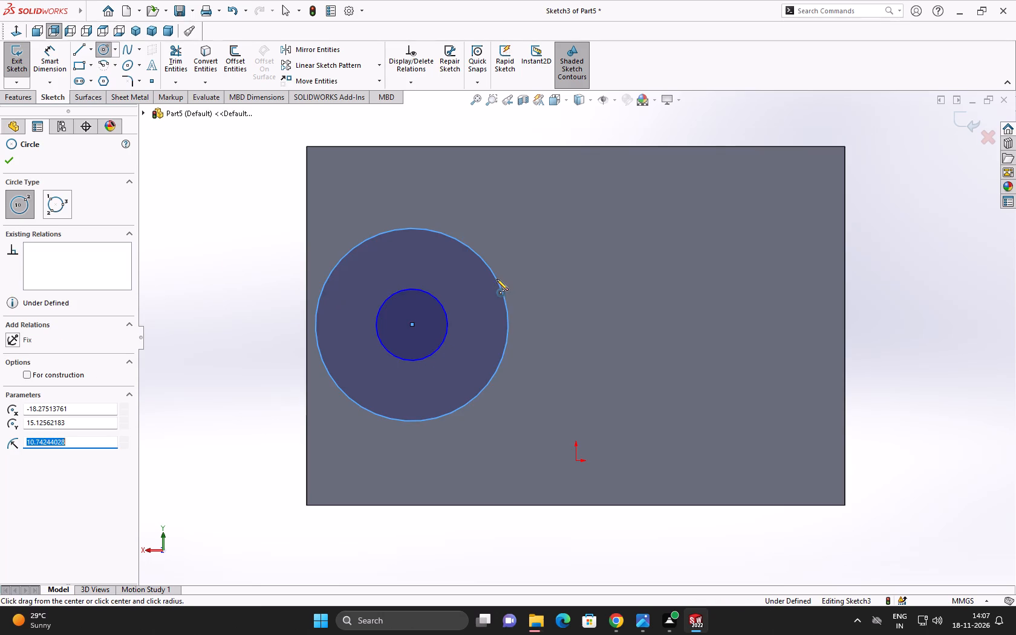
{"action": "right_click", "coordinate": [497, 279]}
{"action": "left_click", "coordinate": [508, 287]}
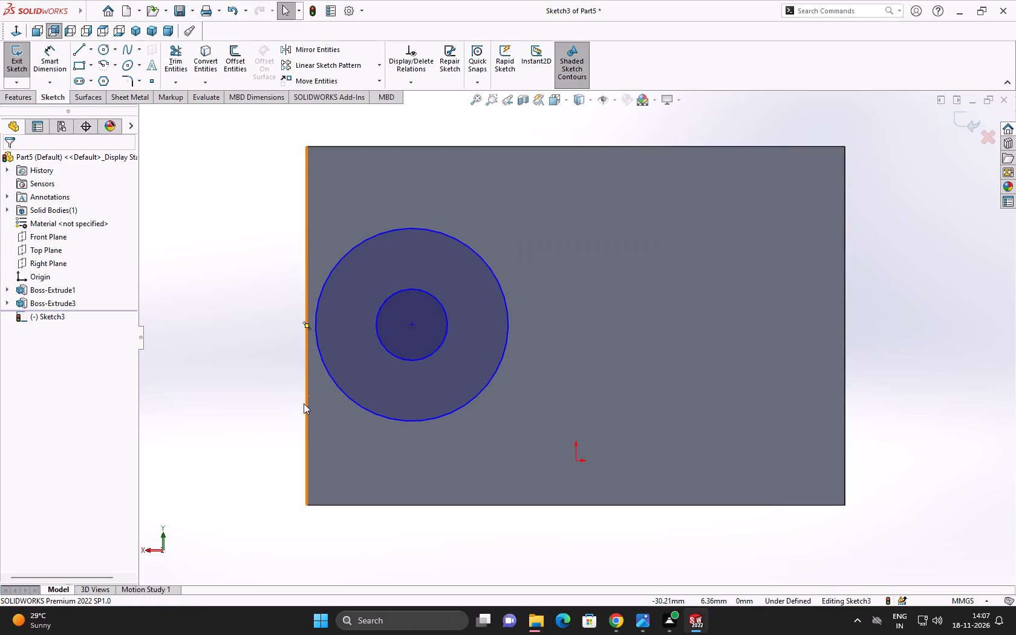
Dimension the two concentric circles on the back face, setting the inner diameter to 20 mm and the outer to 40 mm.
{"action": "left_click", "coordinate": [42, 53]}
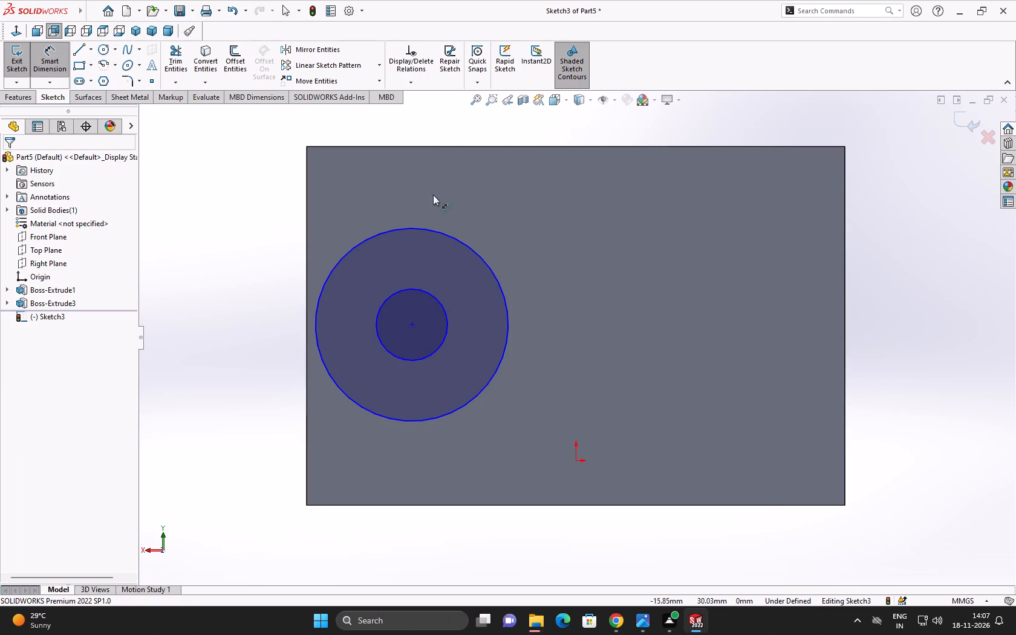
{"action": "left_click", "coordinate": [397, 293]}
{"action": "left_click", "coordinate": [562, 131]}
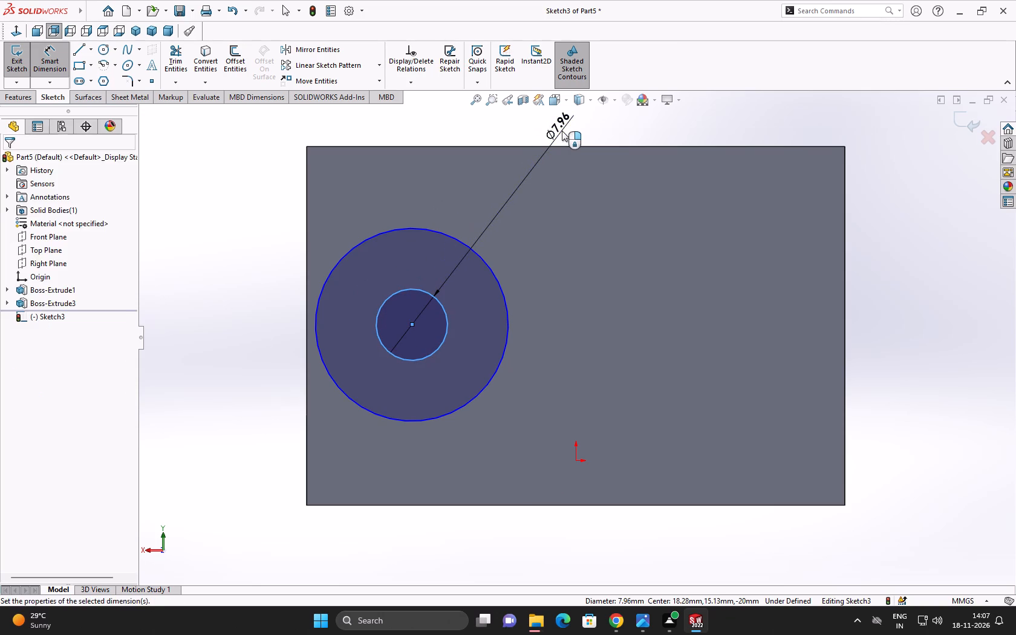
{"action": "type", "text": "20"}
{"action": "left_click", "coordinate": [506, 114]}
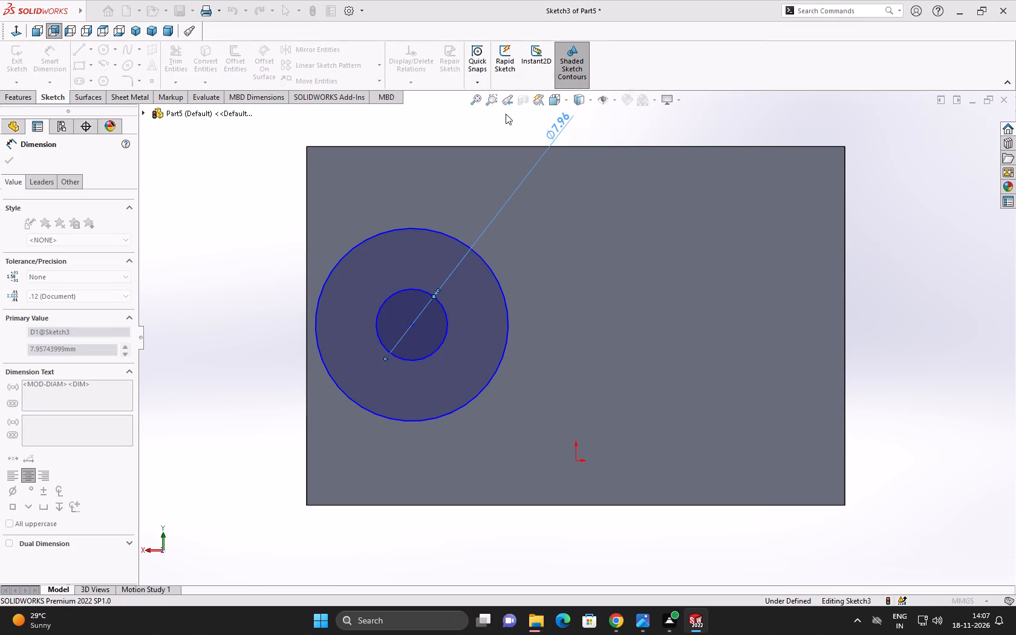
{"action": "left_click", "coordinate": [409, 226]}
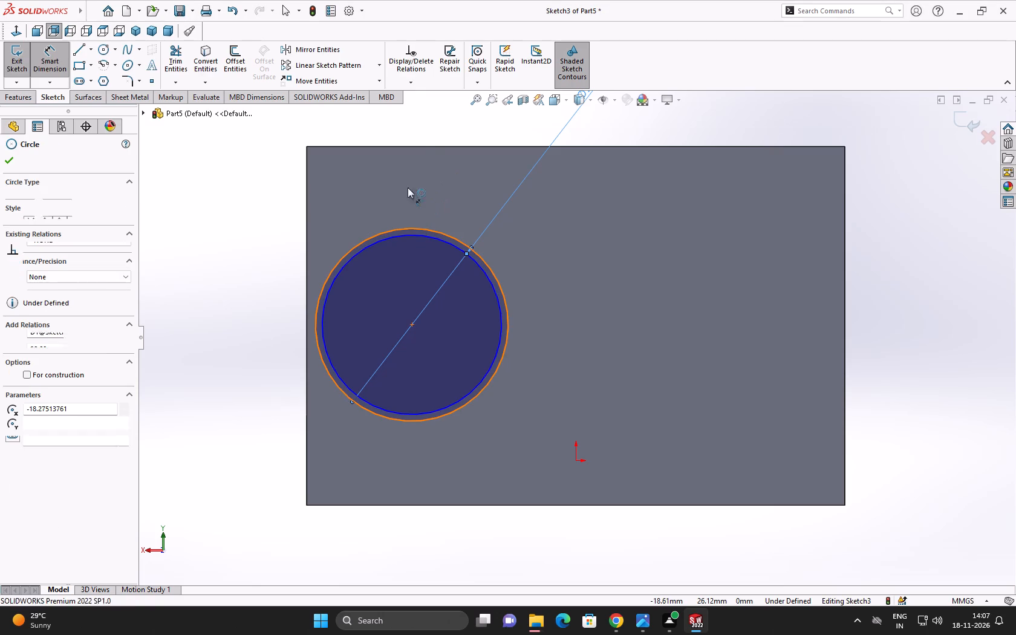
{"action": "left_click", "coordinate": [414, 150]}
{"action": "type", "text": "40"}
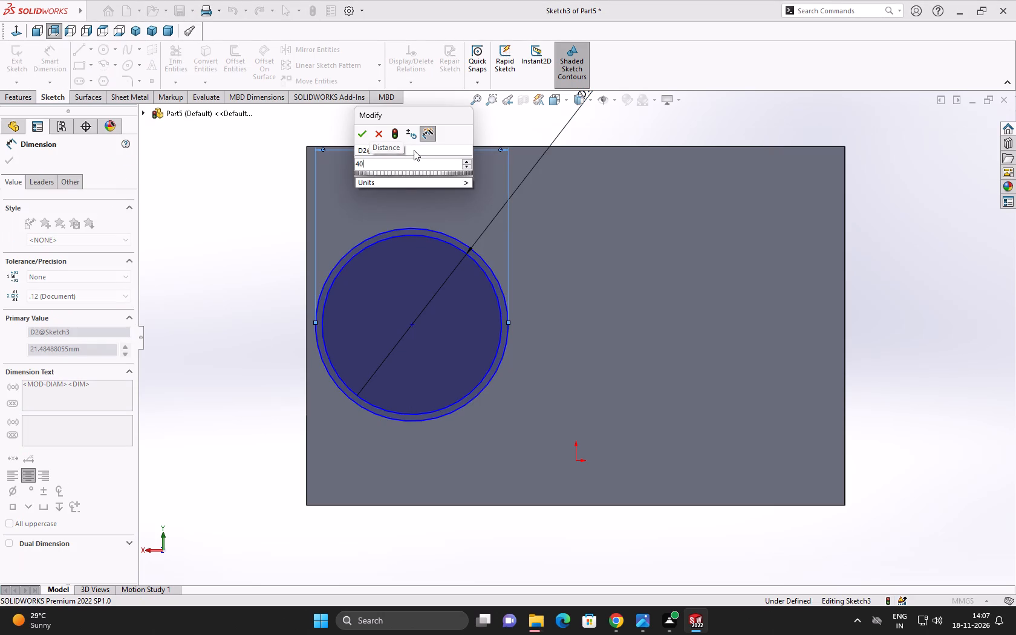
{"action": "left_click", "coordinate": [365, 135]}
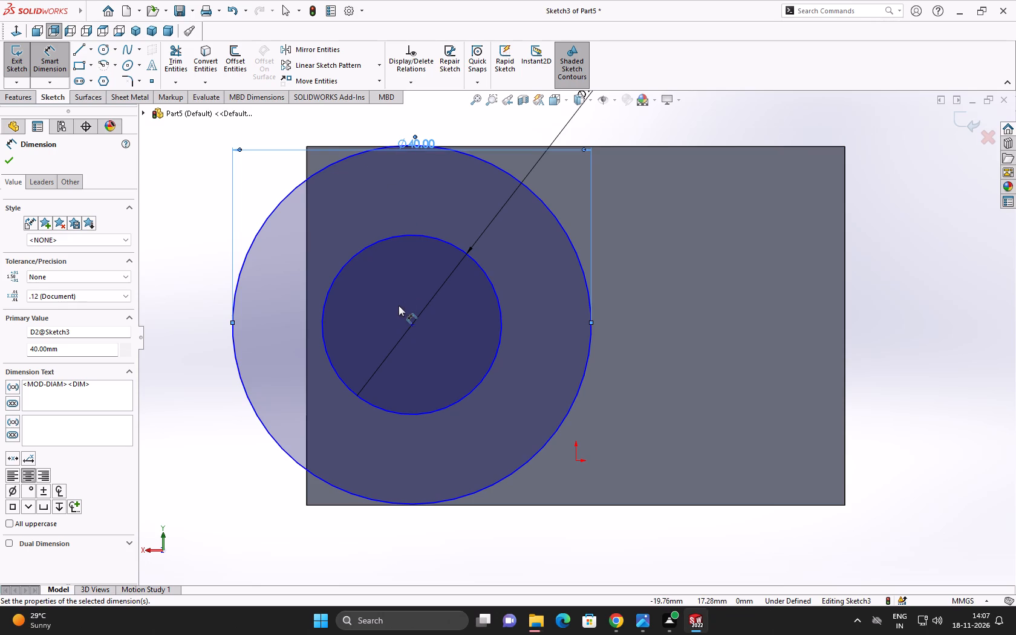
{"action": "left_click", "coordinate": [15, 163]}
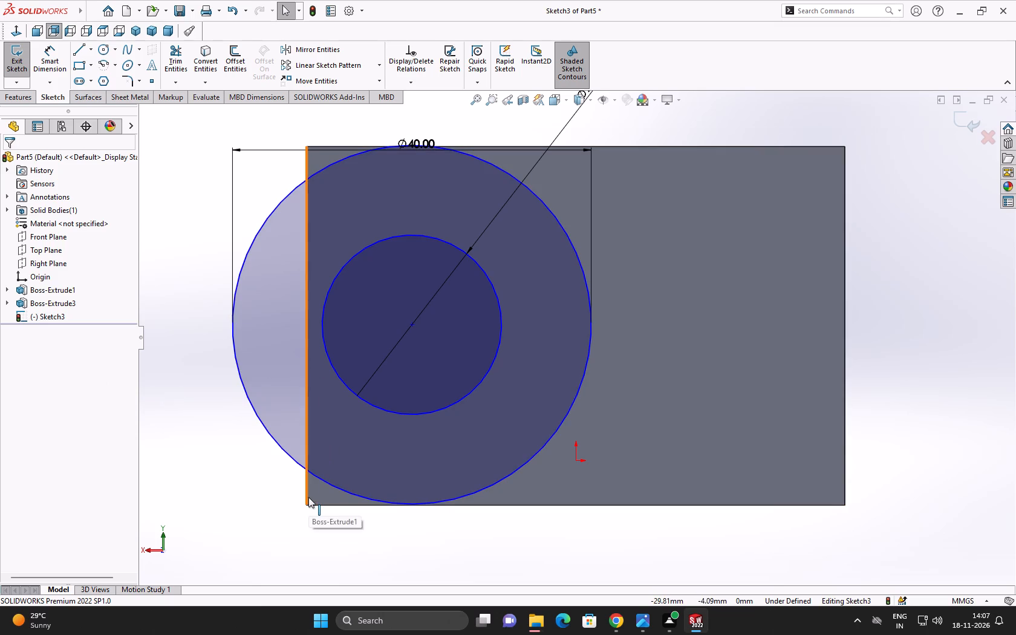
Dimension the circles' centre 20 mm from the back face's nearer side edge and 20 mm from its bottom edge.
{"action": "left_click", "coordinate": [50, 60]}
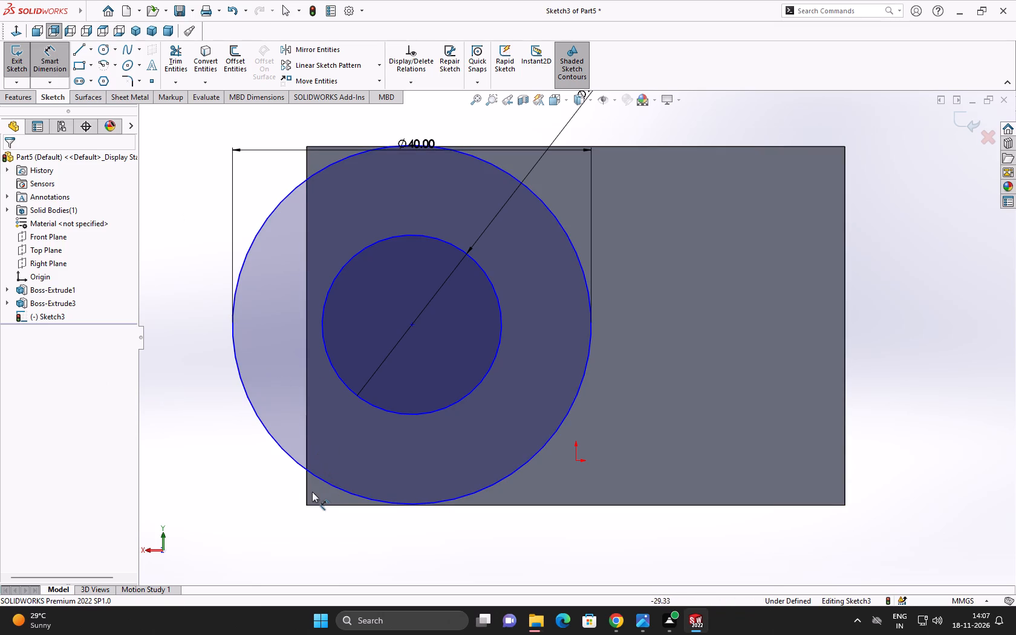
{"action": "left_click", "coordinate": [307, 494]}
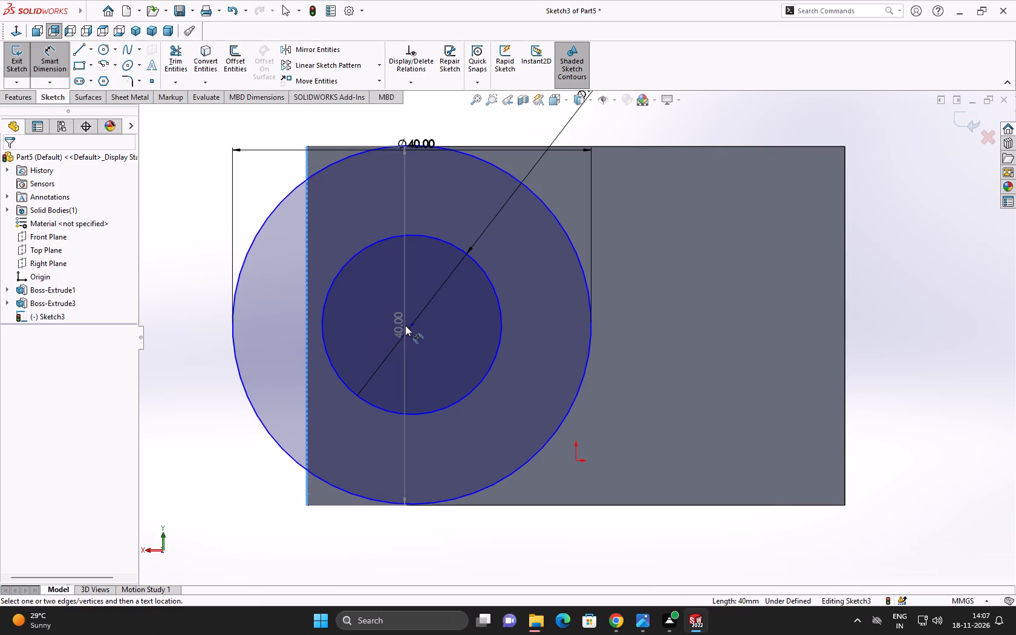
{"action": "left_click", "coordinate": [410, 325]}
{"action": "left_click", "coordinate": [399, 549]}
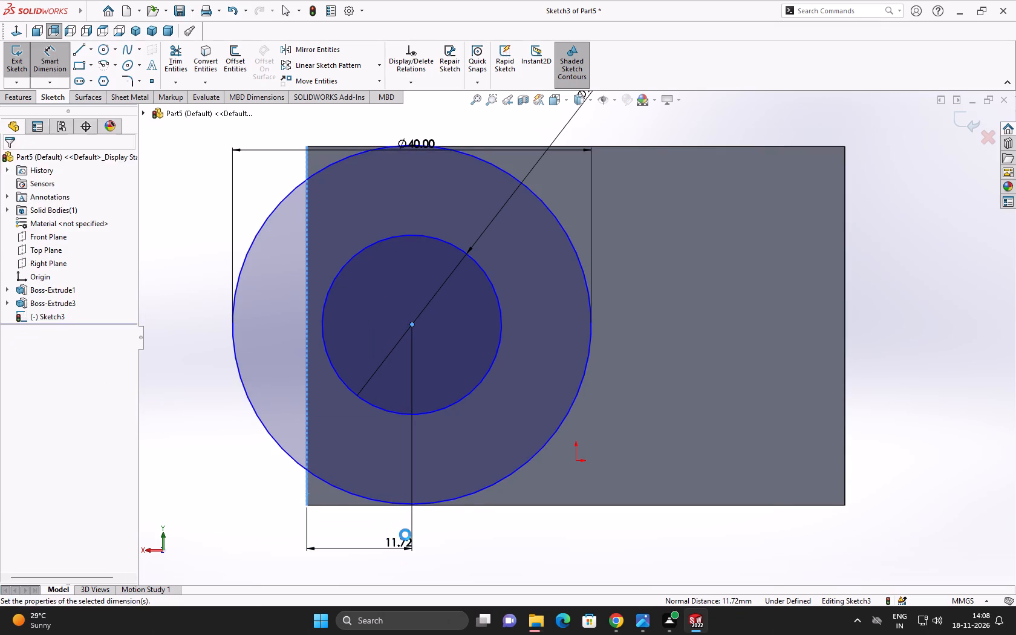
{"action": "type", "text": "20"}
{"action": "left_click", "coordinate": [348, 533]}
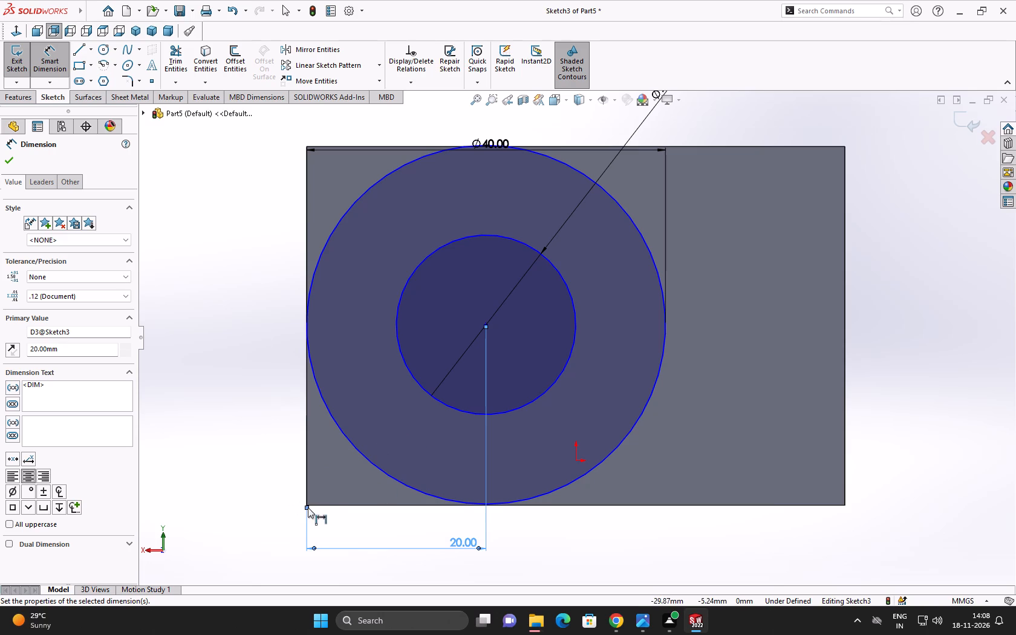
{"action": "left_click", "coordinate": [326, 504]}
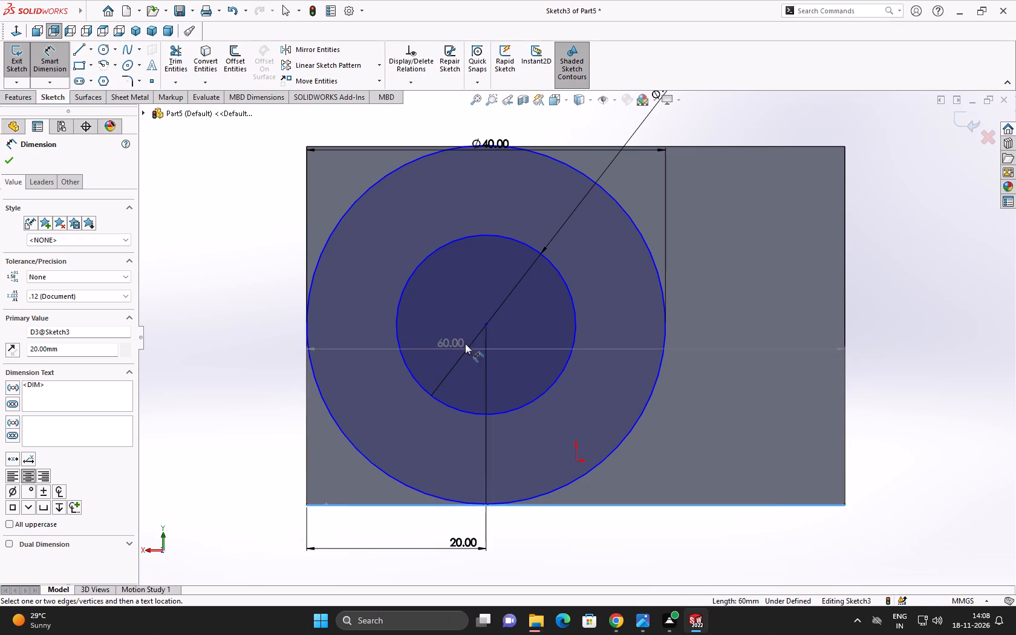
{"action": "left_click", "coordinate": [486, 324]}
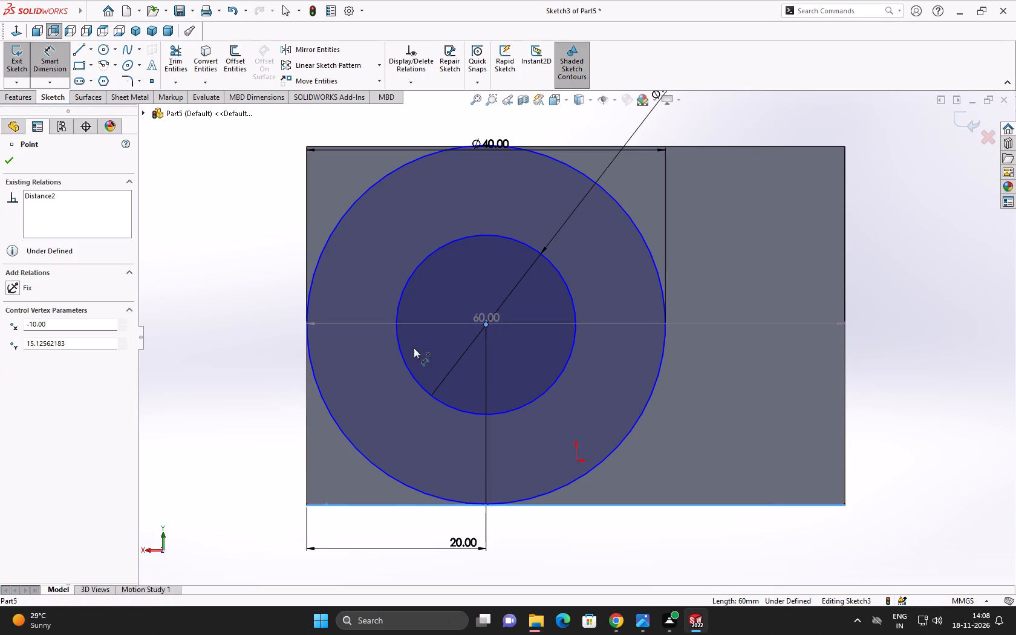
{"action": "left_click", "coordinate": [230, 380]}
{"action": "type", "text": "20"}
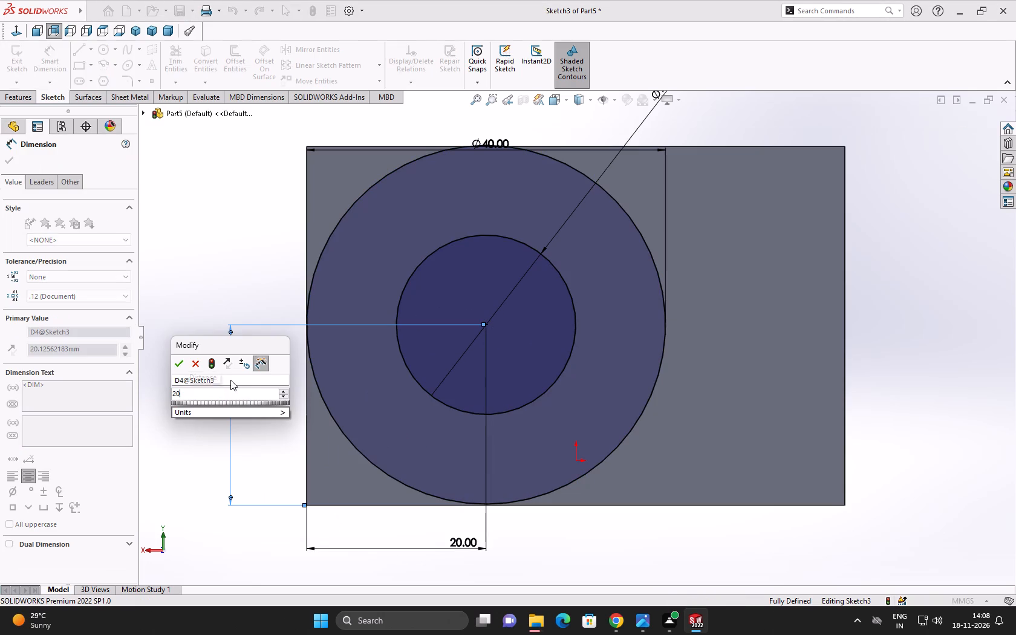
{"action": "left_click", "coordinate": [178, 367]}
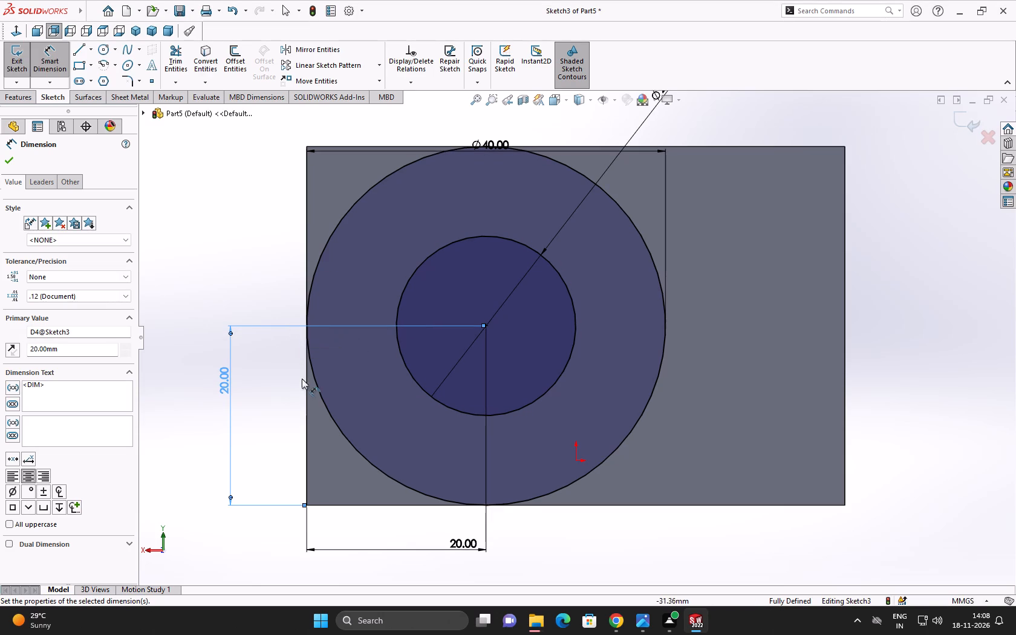
Sketch a midpoint line about 103 mm long centred on the circles, make it horizontal and convert it to construction geometry.
{"action": "left_click", "coordinate": [90, 47]}
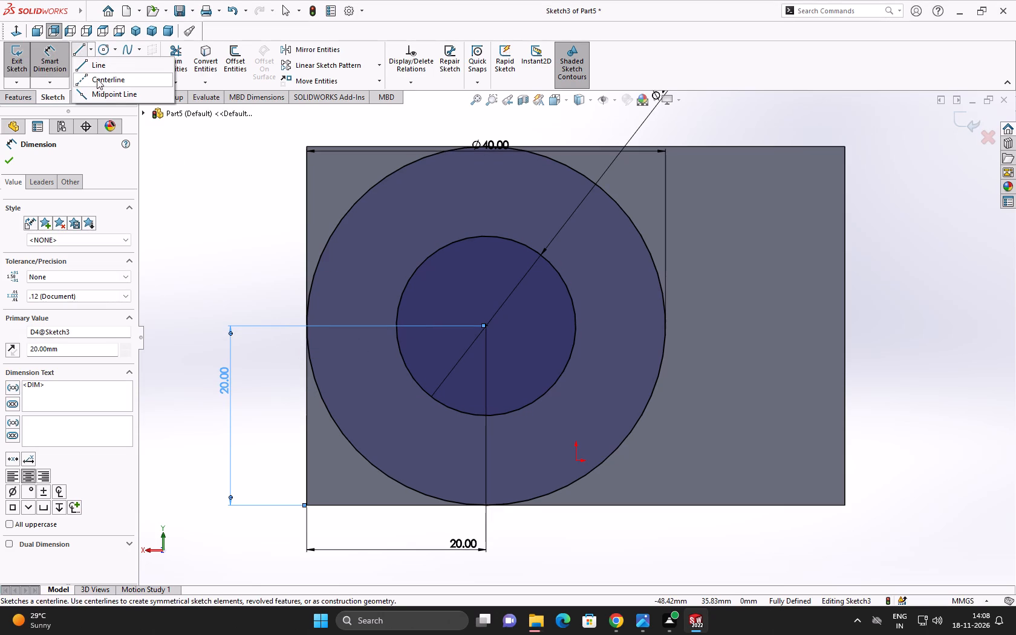
{"action": "left_click", "coordinate": [103, 94]}
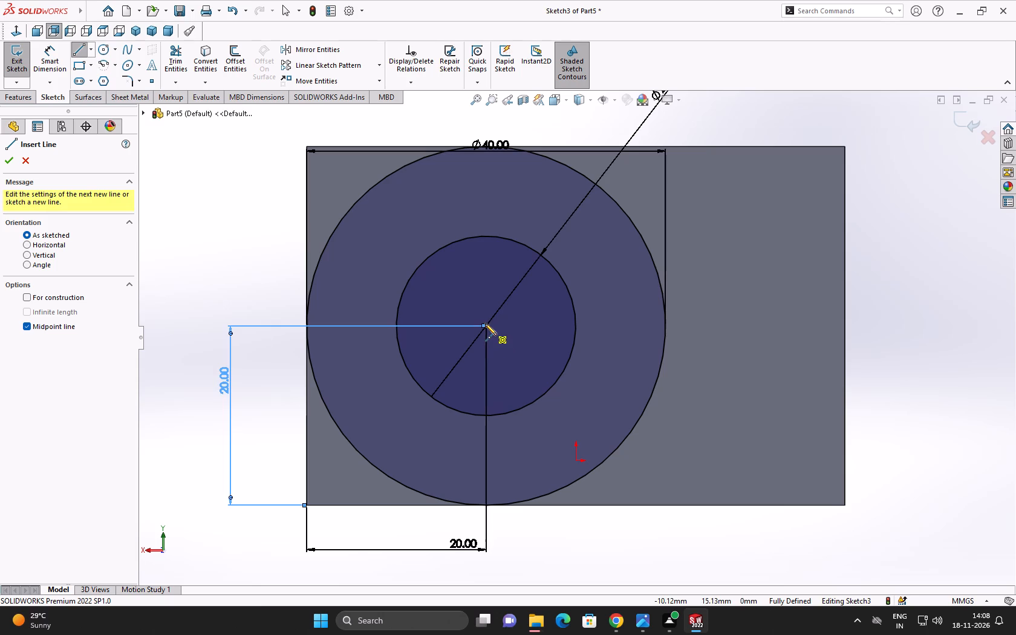
{"action": "left_click", "coordinate": [486, 328]}
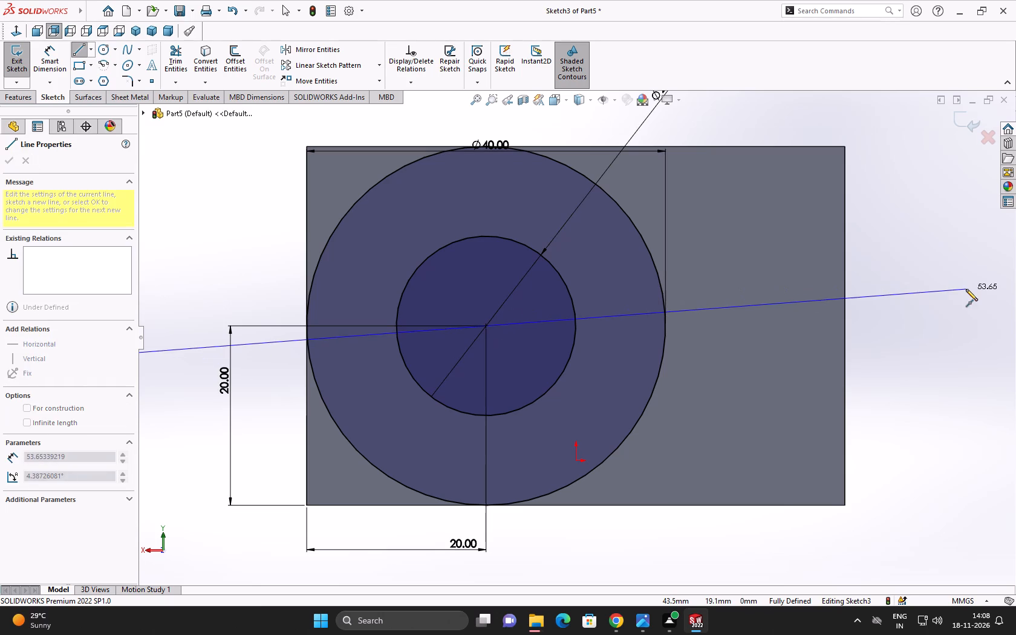
{"action": "left_click", "coordinate": [946, 297]}
{"action": "right_click", "coordinate": [946, 297]}
{"action": "left_click", "coordinate": [952, 310]}
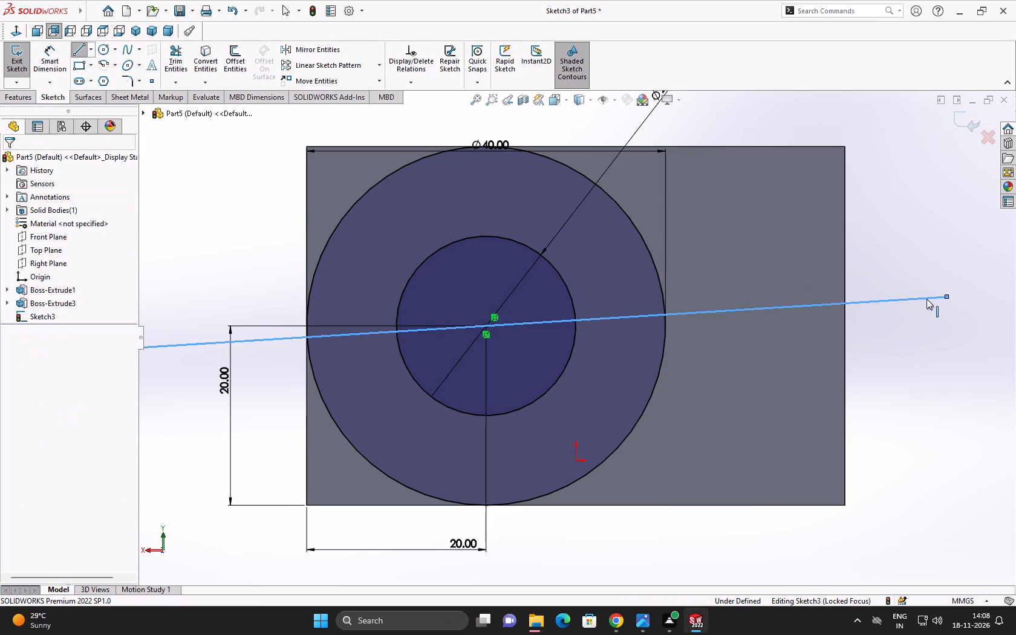
{"action": "left_click", "coordinate": [925, 300]}
{"action": "left_click", "coordinate": [856, 244]}
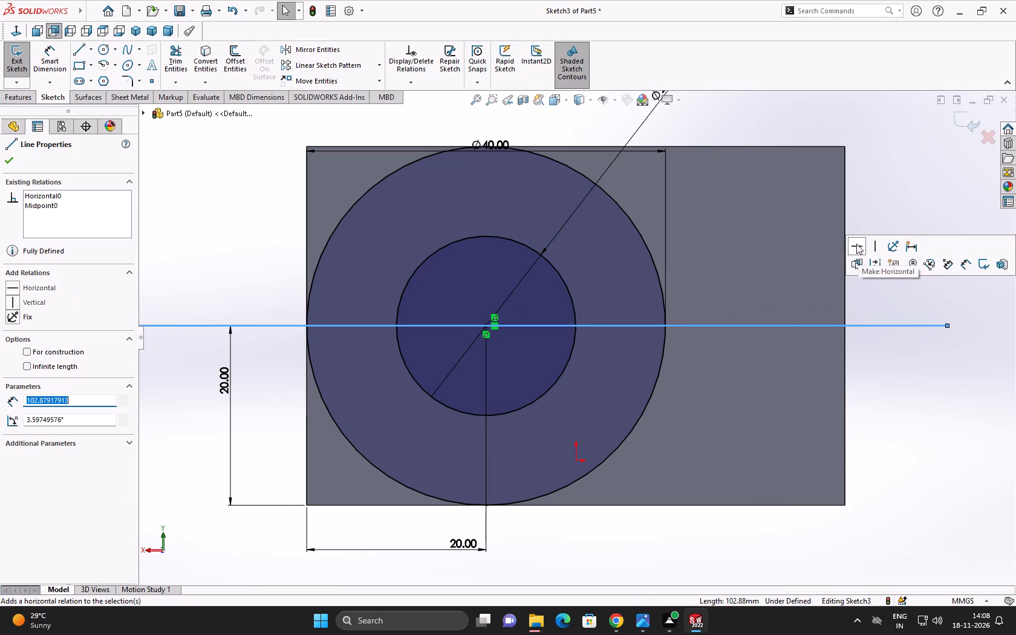
{"action": "left_click", "coordinate": [873, 258]}
{"action": "left_click", "coordinate": [867, 217]}
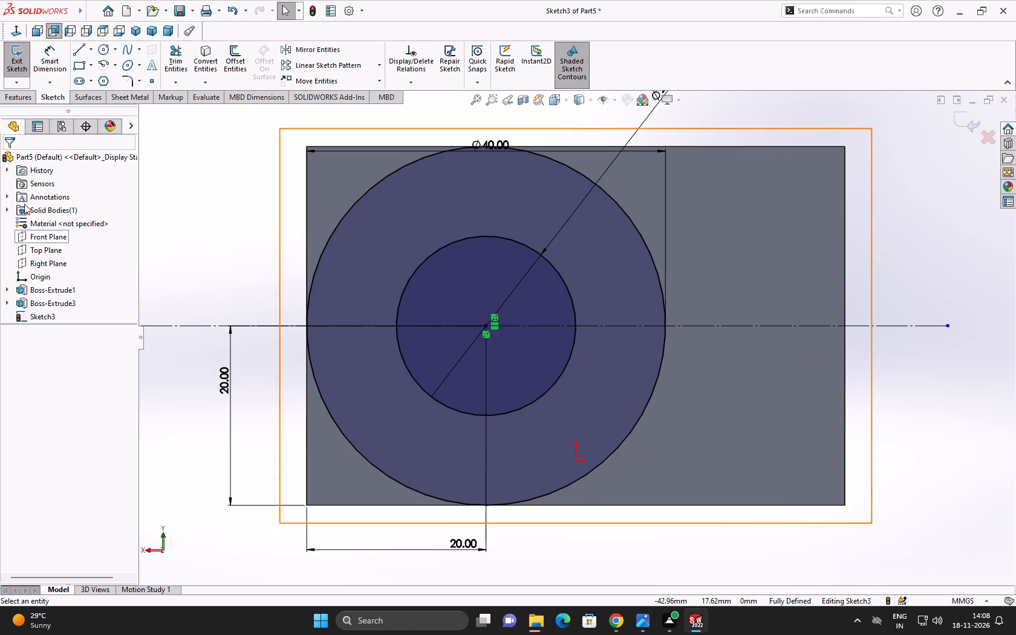
Power-trim the lower half of the 40 mm circle below the horizontal construction line.
{"action": "left_click", "coordinate": [175, 59]}
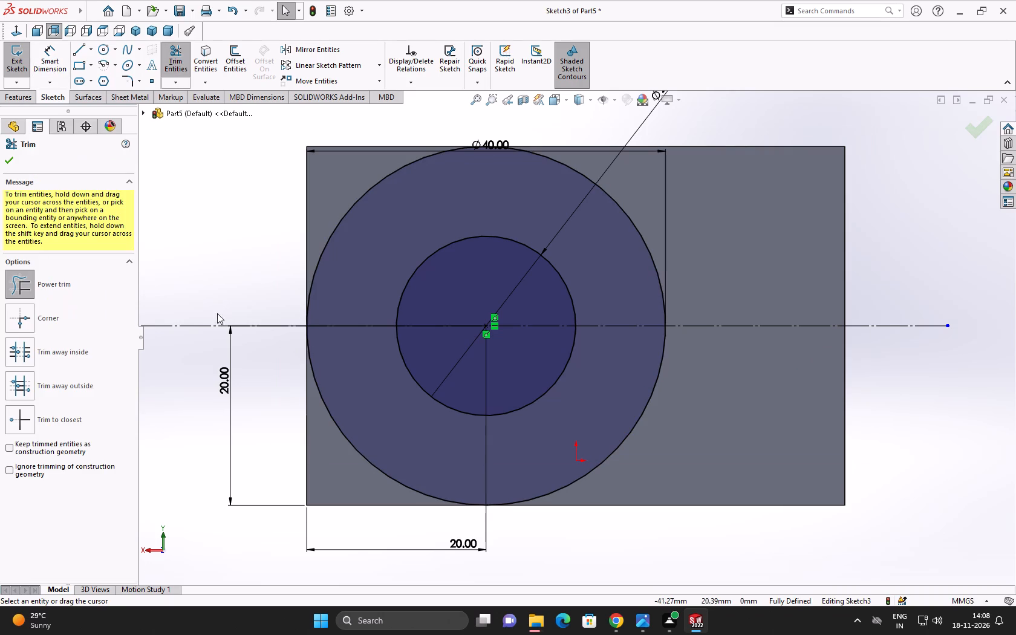
{"action": "left_click_drag", "start_coordinate": [264, 410], "coordinate": [345, 414]}
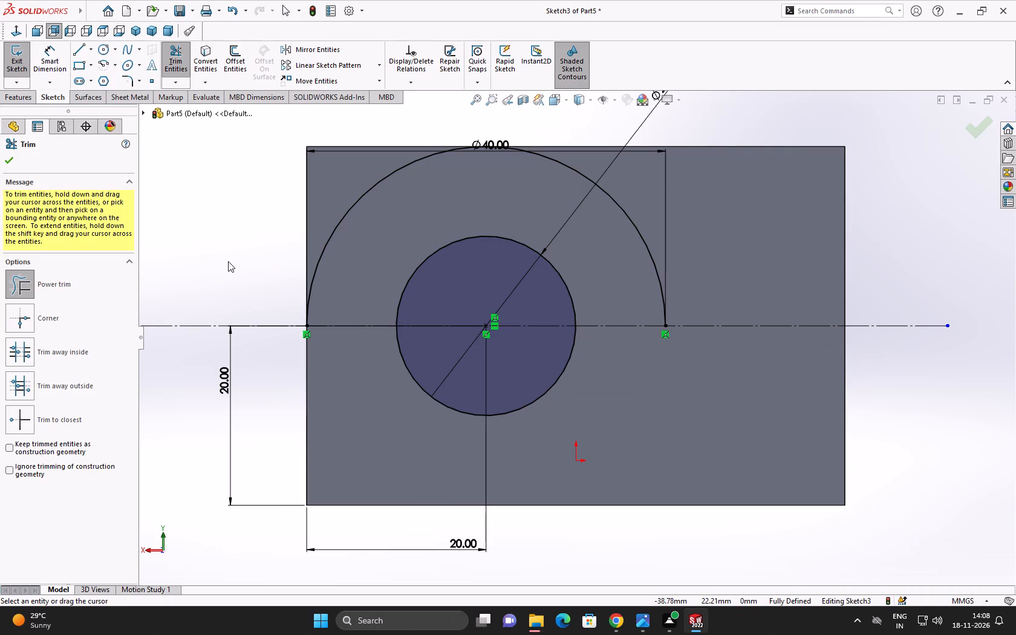
{"action": "left_click", "coordinate": [16, 161]}
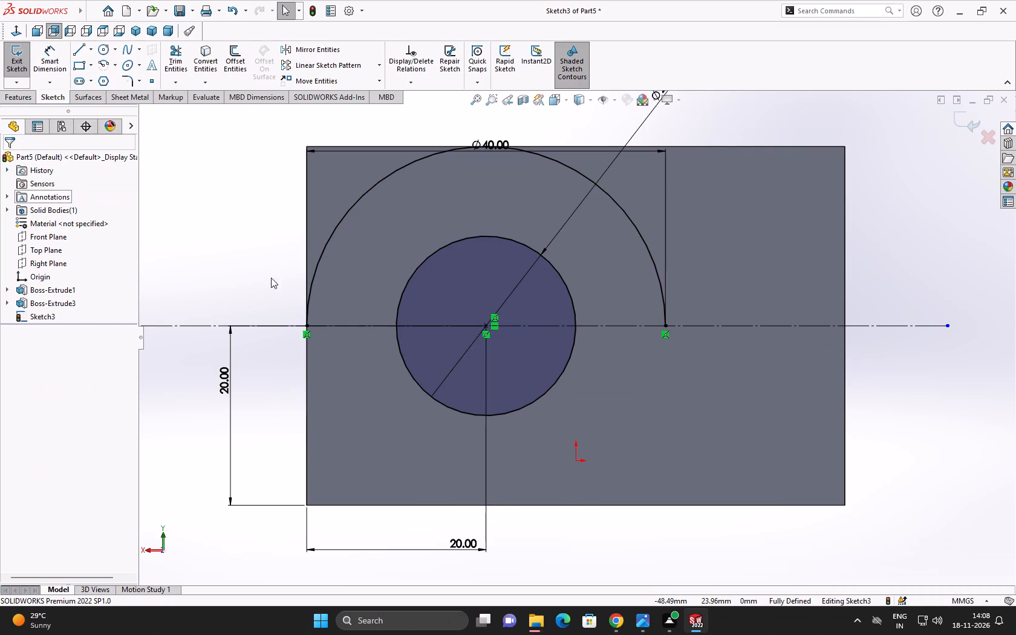
Delete the horizontal construction line through the circles' centre.
{"action": "left_click", "coordinate": [205, 328]}
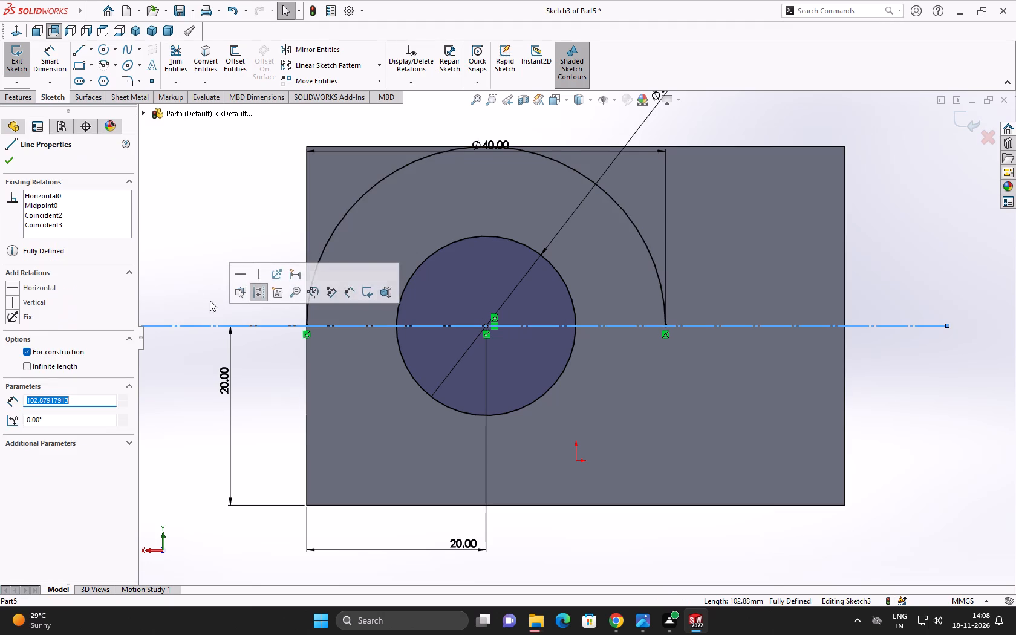
{"action": "left_click", "coordinate": [190, 291]}
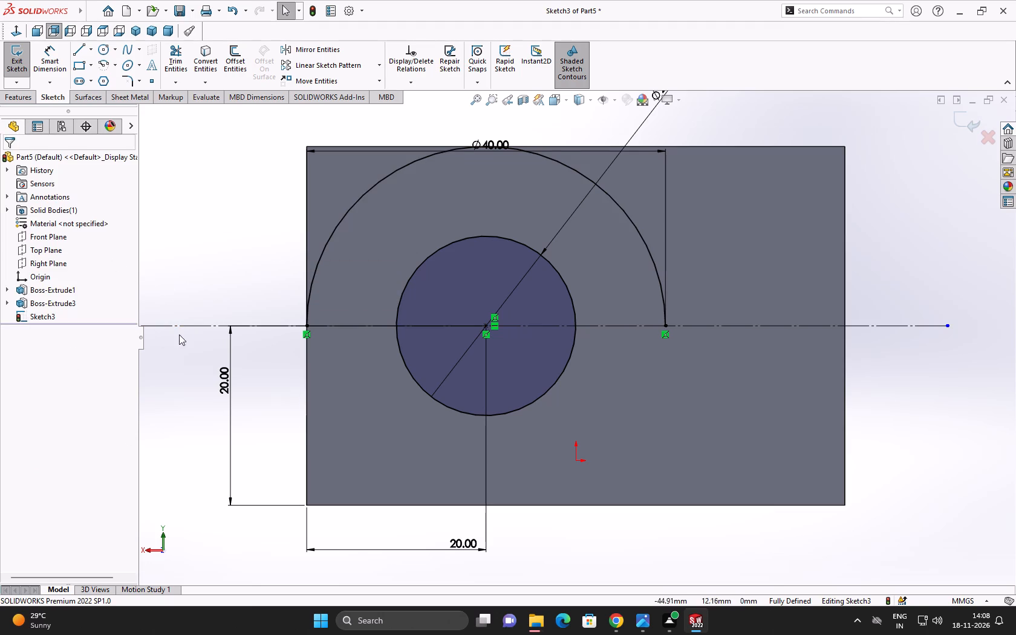
{"action": "right_click", "coordinate": [181, 327]}
{"action": "left_click", "coordinate": [216, 497]}
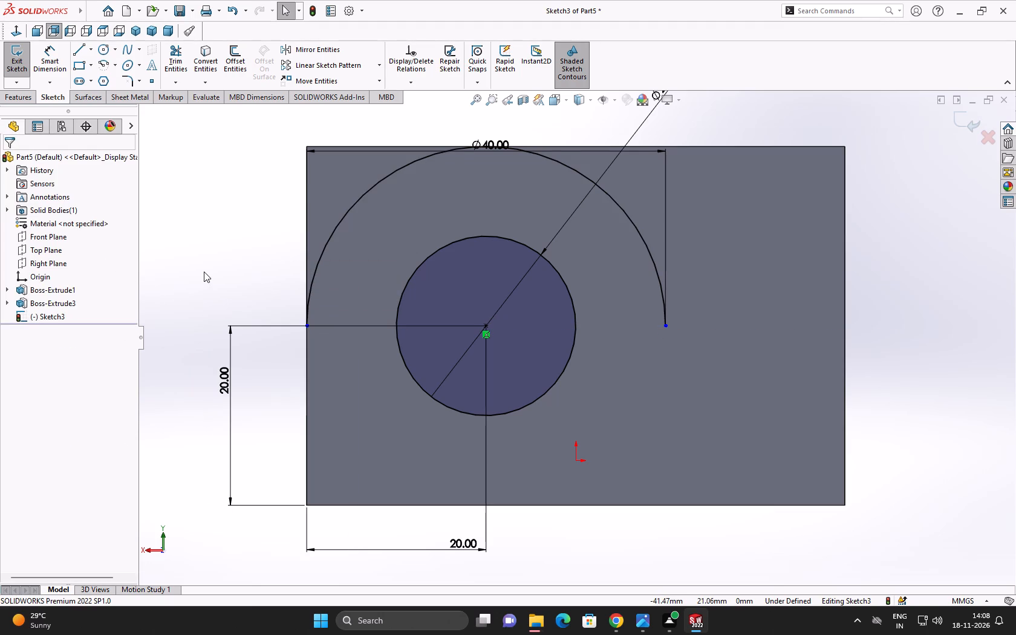
Extrude-cut the 20 mm circle region through the upright with the Through All end condition.
{"action": "scroll", "coordinate": [204, 270], "scroll_direction": "up", "scroll_amount": 1}
{"action": "middle_click_drag", "start_coordinate": [206, 276], "coordinate": [294, 386]}
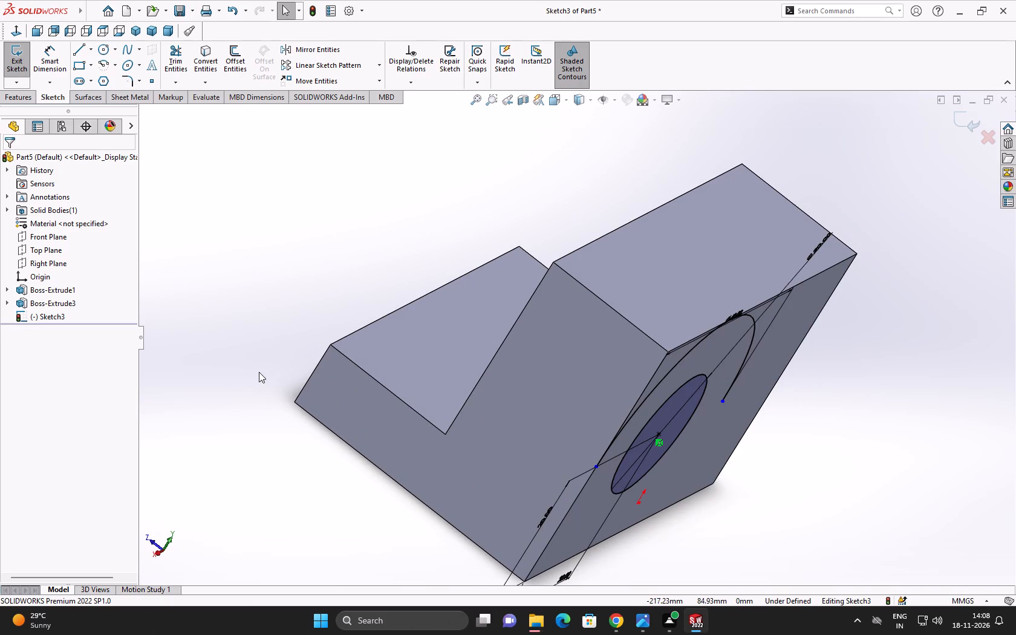
{"action": "left_click", "coordinate": [28, 97]}
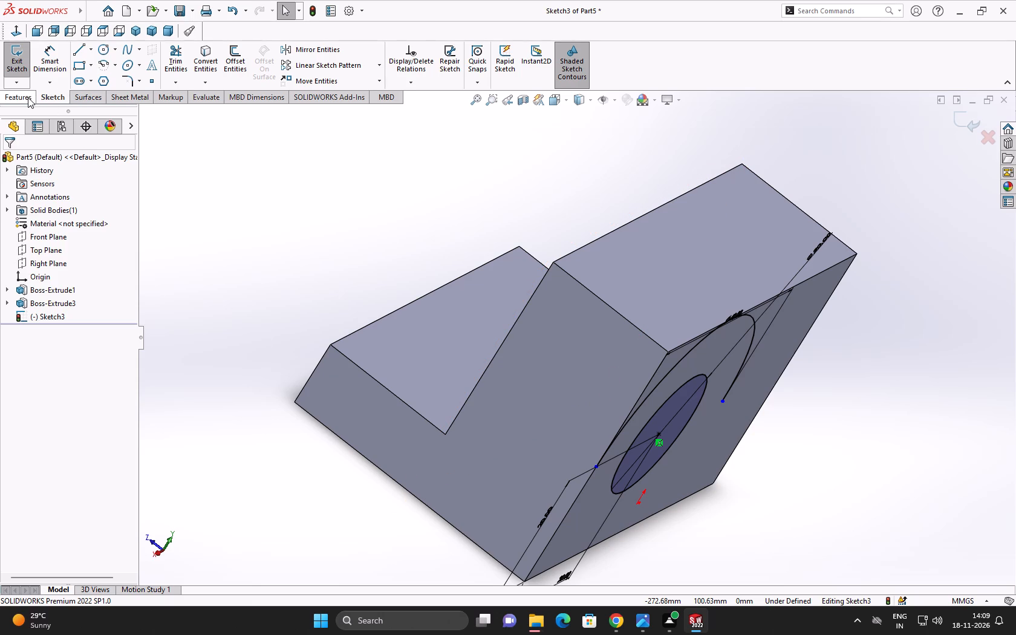
{"action": "left_click", "coordinate": [174, 65]}
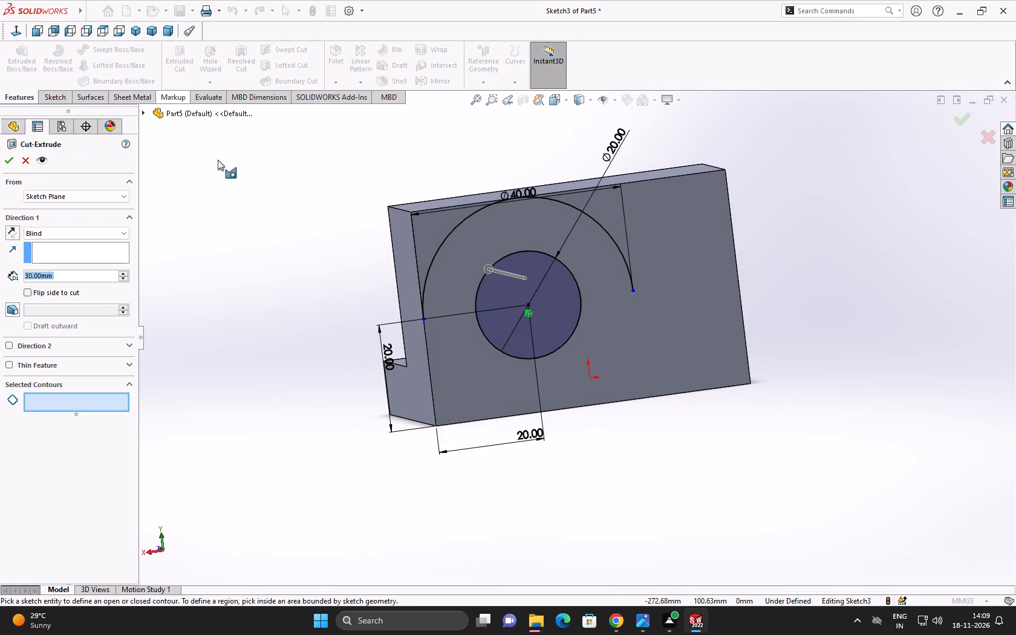
{"action": "left_click", "coordinate": [56, 235]}
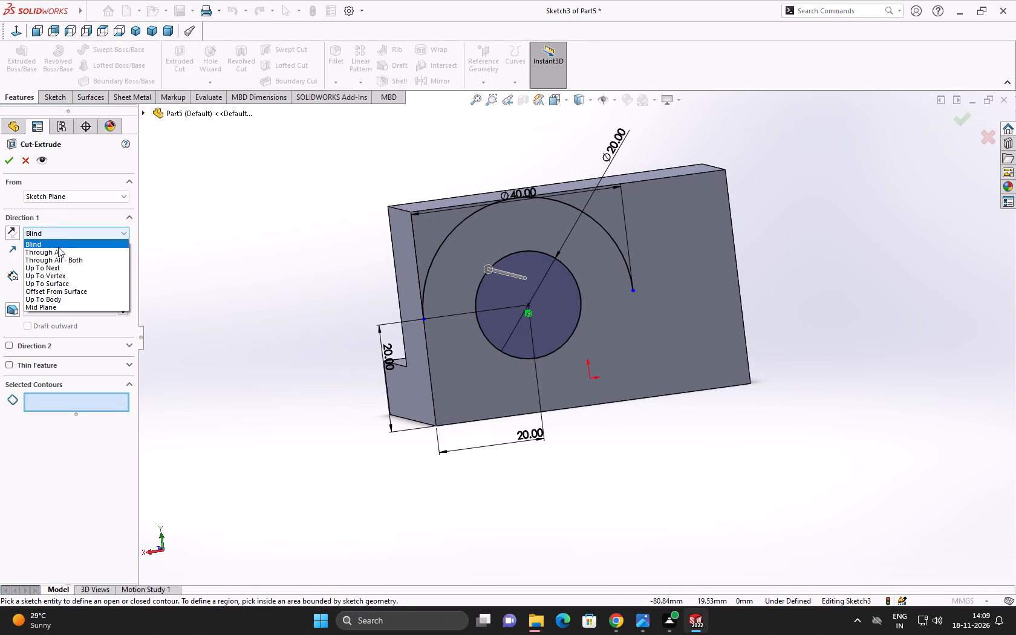
{"action": "left_click", "coordinate": [61, 255]}
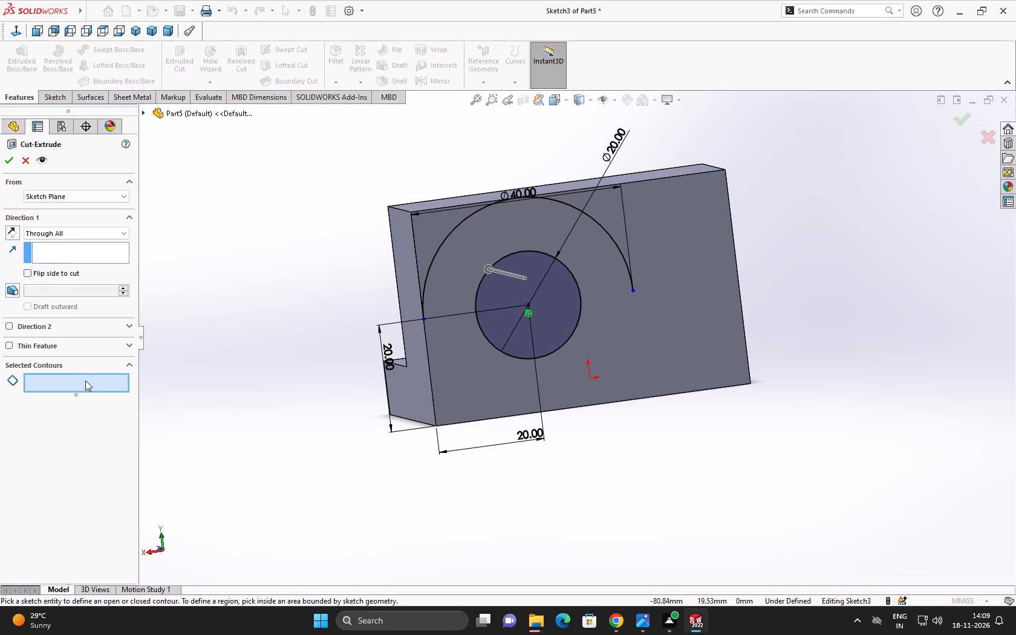
{"action": "left_click", "coordinate": [85, 380]}
{"action": "left_click", "coordinate": [513, 283]}
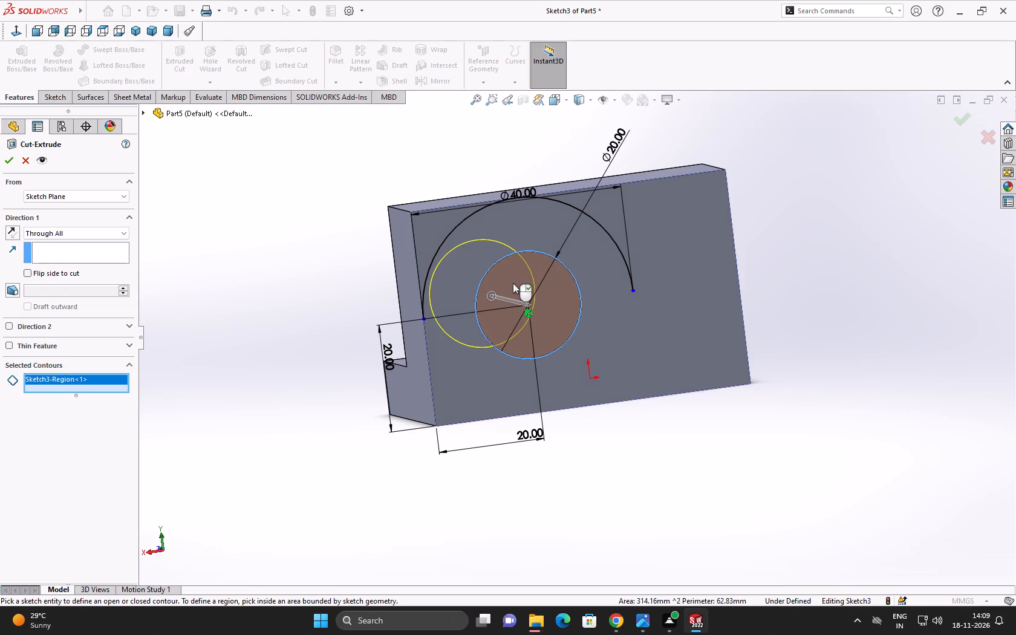
{"action": "left_click", "coordinate": [14, 163]}
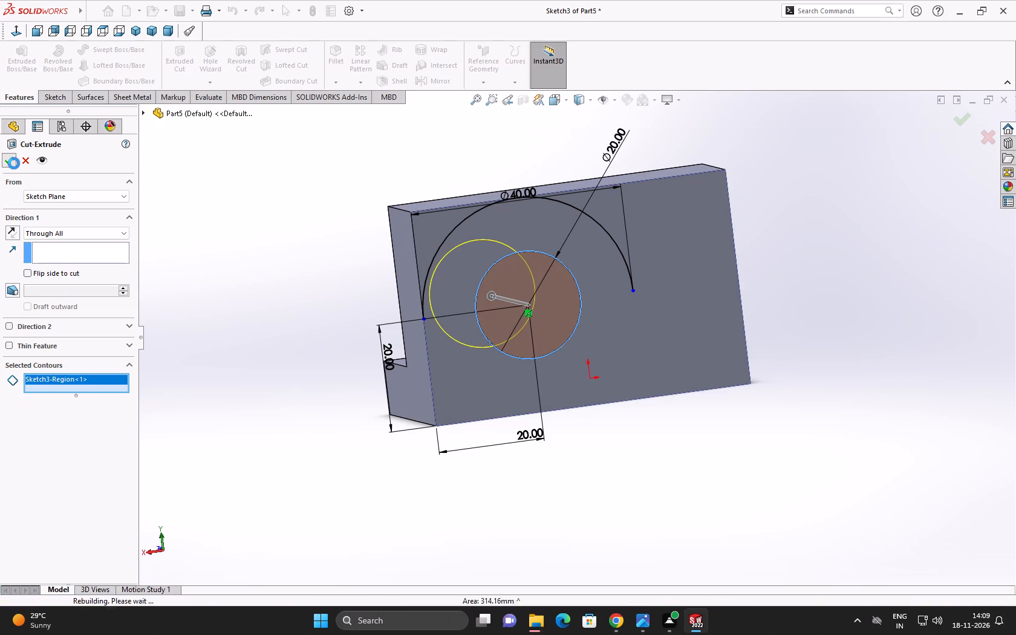
{"action": "left_click", "coordinate": [318, 335]}
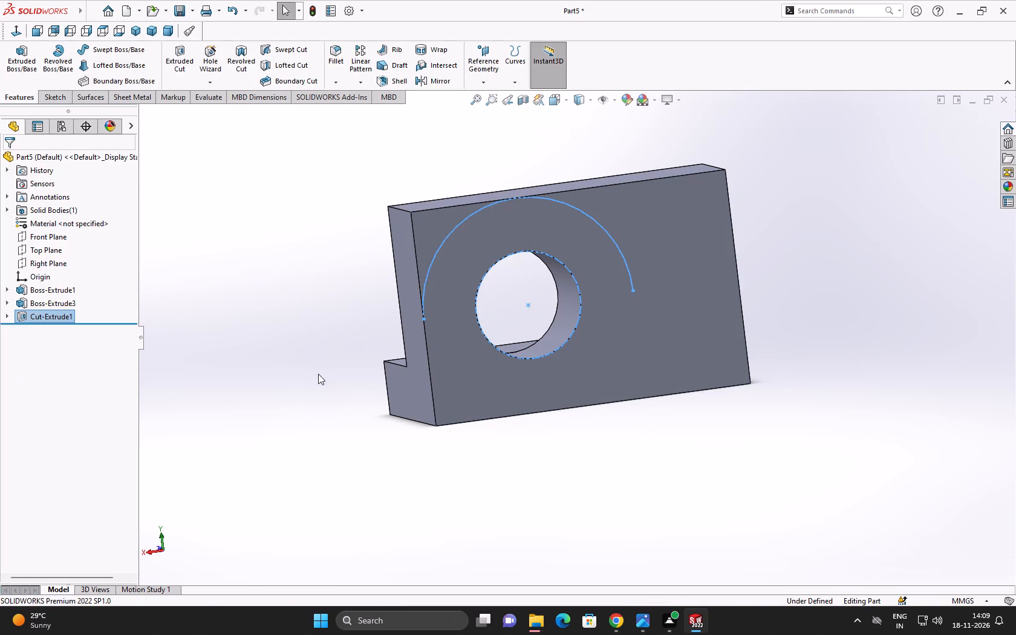
On the 60 x 40 mm face pierced by the hole, sketch a circle about 32 mm in diameter centred on the hole.
{"action": "middle_click_drag", "start_coordinate": [322, 388], "coordinate": [291, 487]}
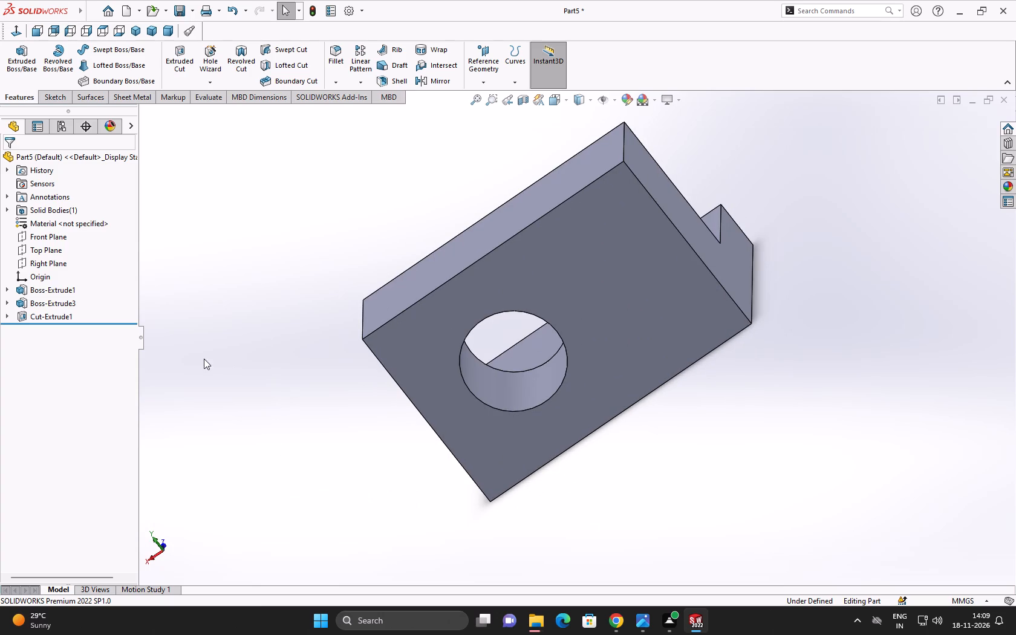
{"action": "left_click", "coordinate": [451, 418]}
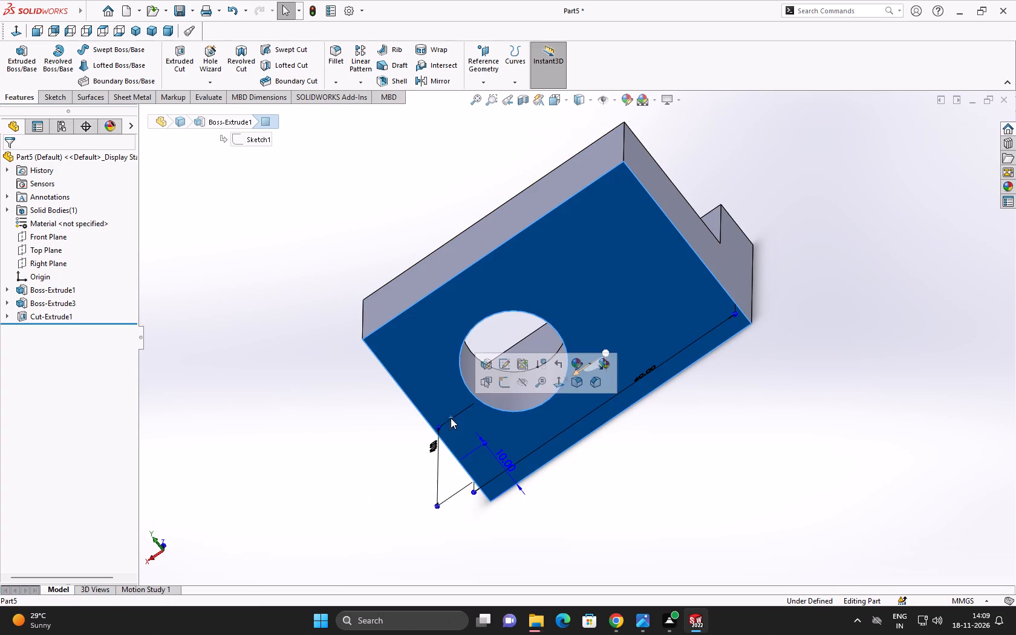
{"action": "left_click", "coordinate": [497, 385]}
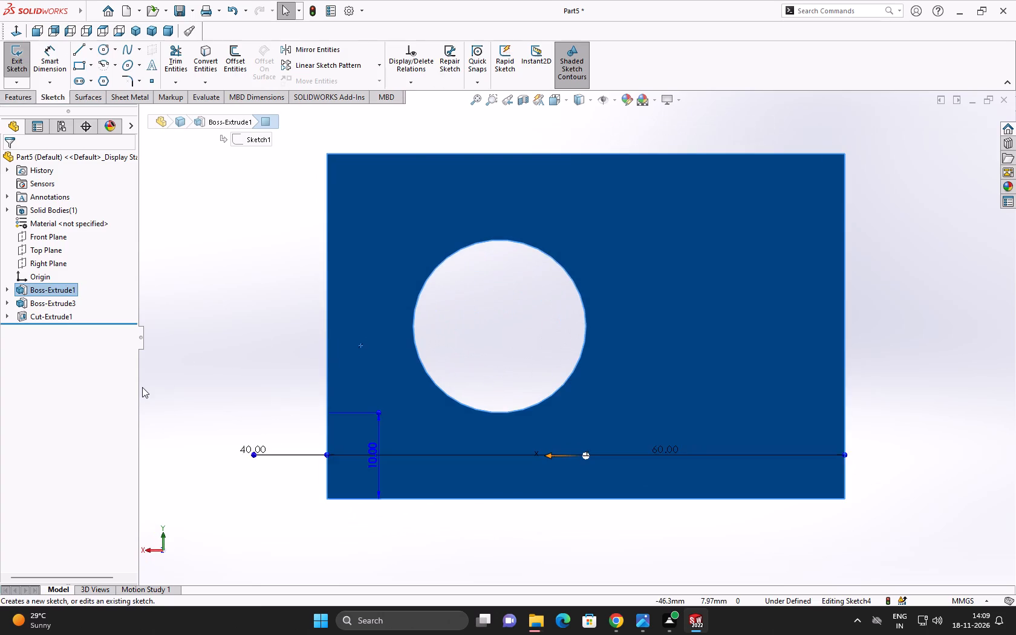
{"action": "left_click", "coordinate": [141, 387]}
{"action": "left_click", "coordinate": [277, 378]}
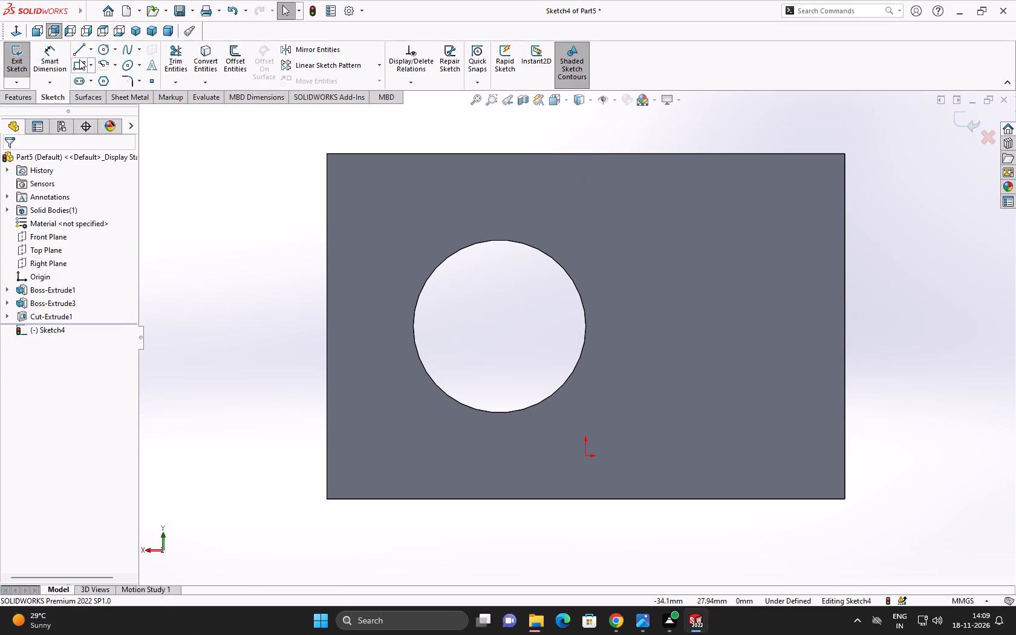
{"action": "left_click", "coordinate": [101, 53]}
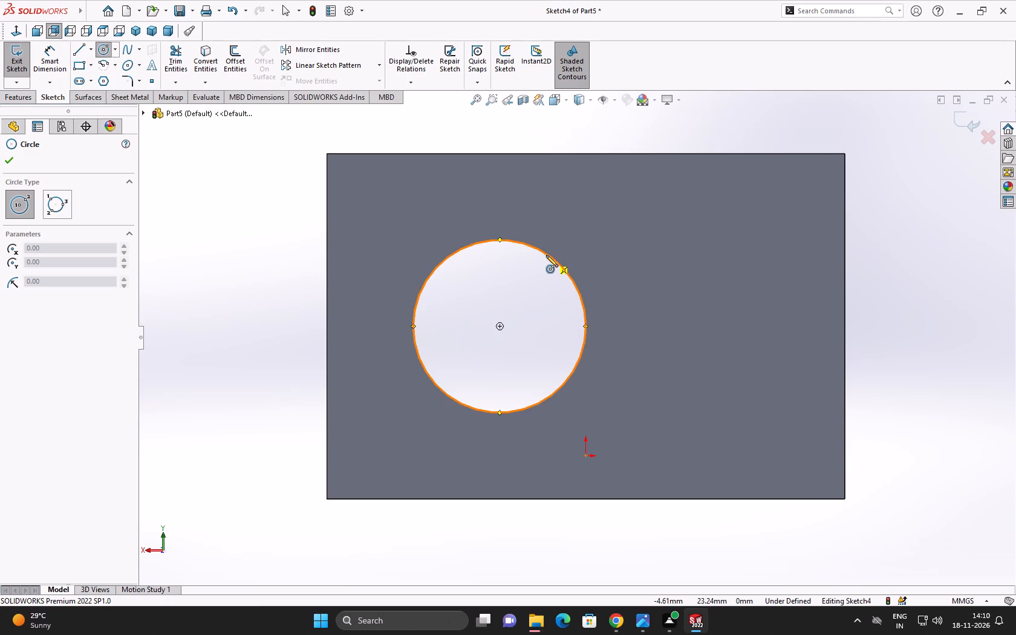
{"action": "left_click", "coordinate": [500, 327]}
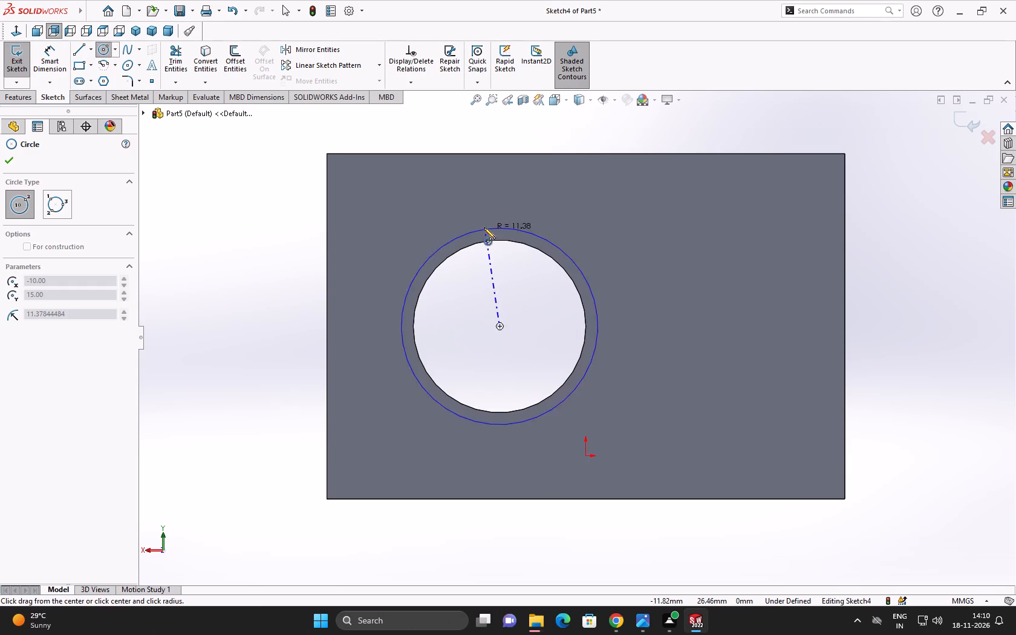
{"action": "left_click", "coordinate": [468, 191]}
{"action": "right_click", "coordinate": [468, 191]}
{"action": "left_click", "coordinate": [476, 199]}
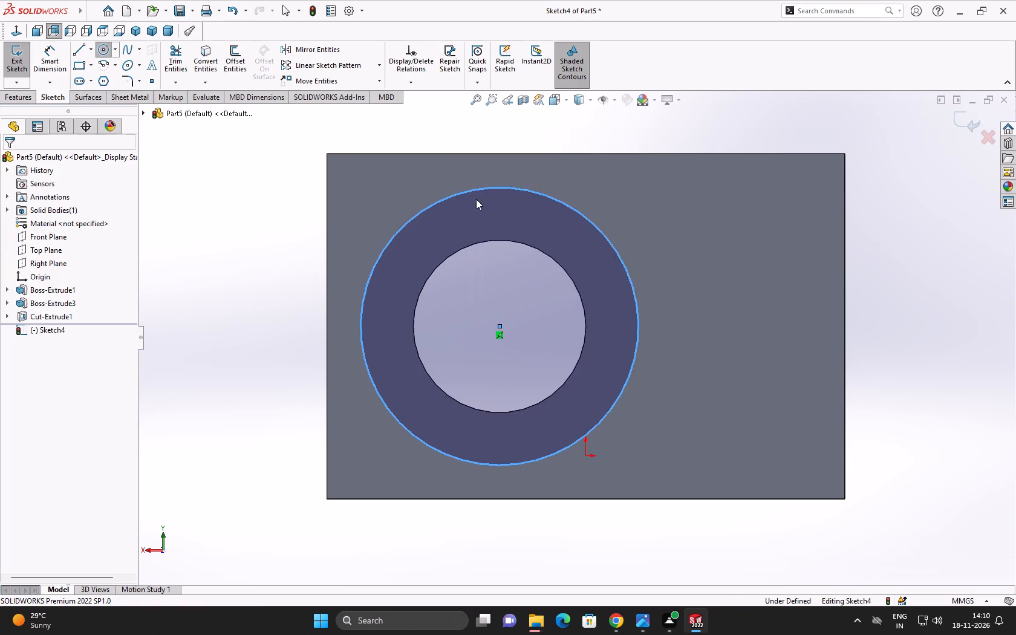
Dimension the new circle's diameter as 40 mm.
{"action": "left_click", "coordinate": [36, 60]}
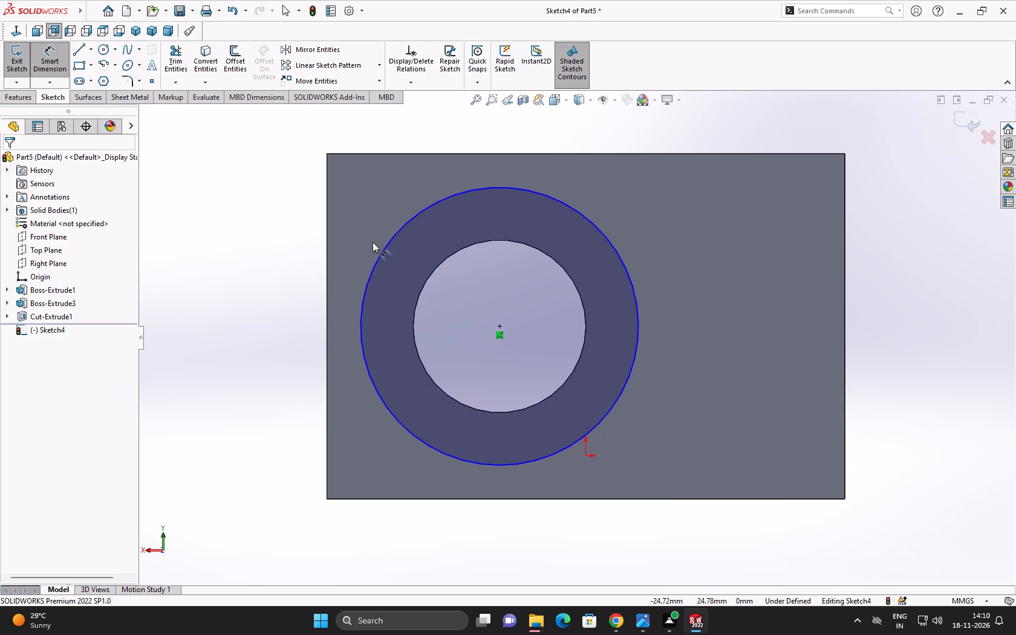
{"action": "left_click", "coordinate": [382, 252]}
{"action": "left_click", "coordinate": [258, 265]}
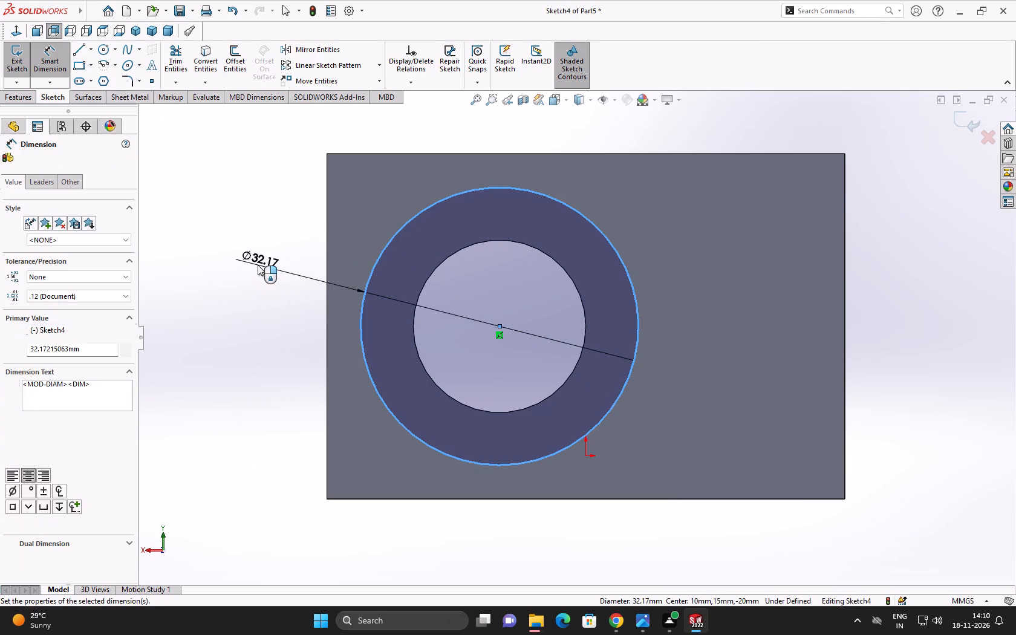
{"action": "key", "text": "4"}
{"action": "key", "text": "0"}
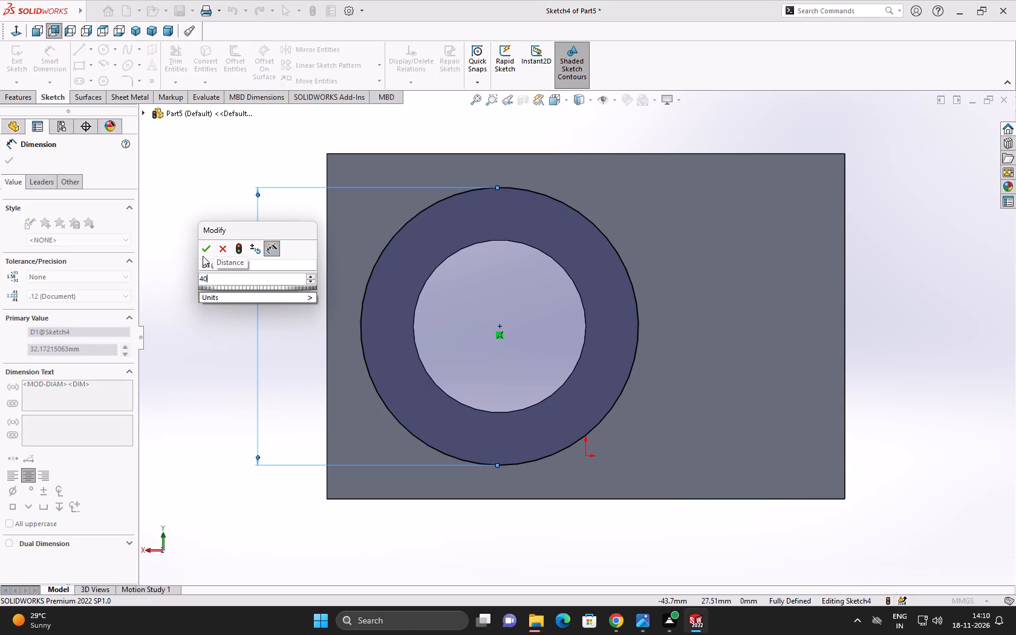
{"action": "left_click", "coordinate": [202, 250]}
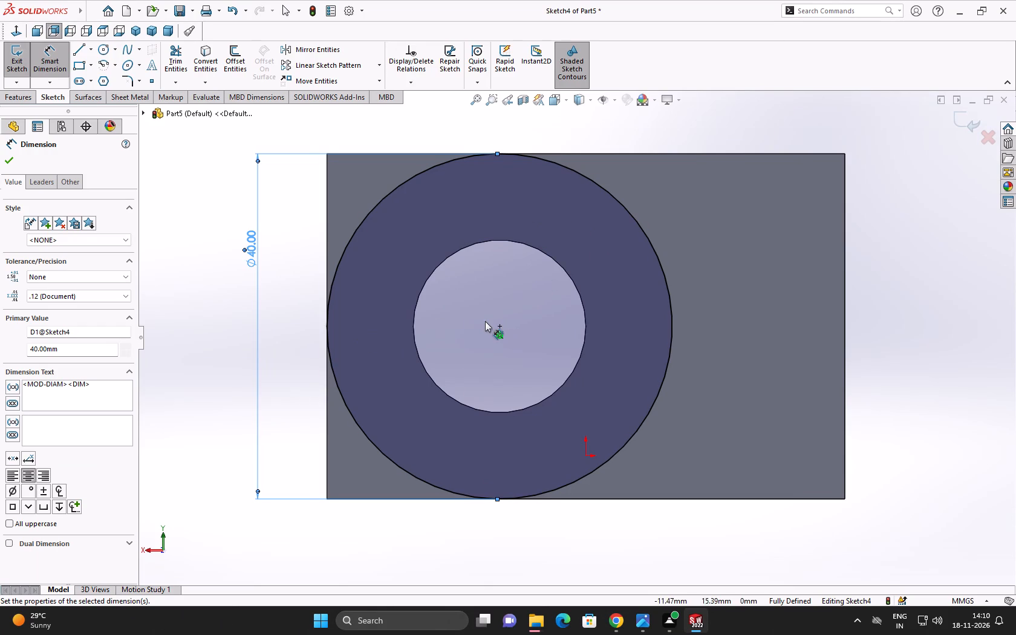
Sketch a midpoint line about 96 mm long centred on the hole and make it horizontal.
{"action": "left_click", "coordinate": [91, 48]}
{"action": "left_click", "coordinate": [103, 95]}
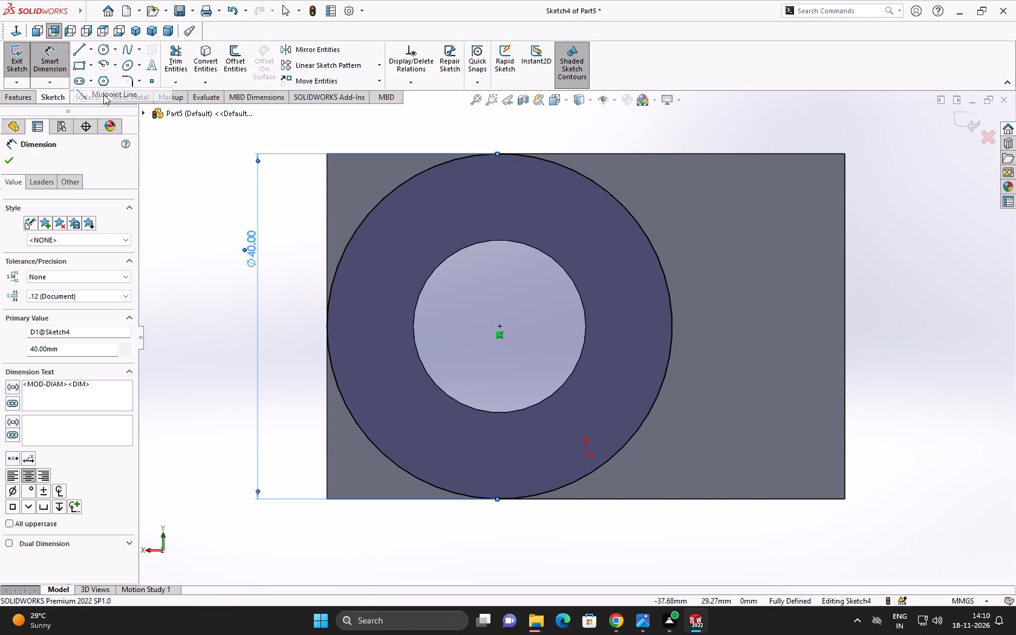
{"action": "left_click", "coordinate": [499, 325]}
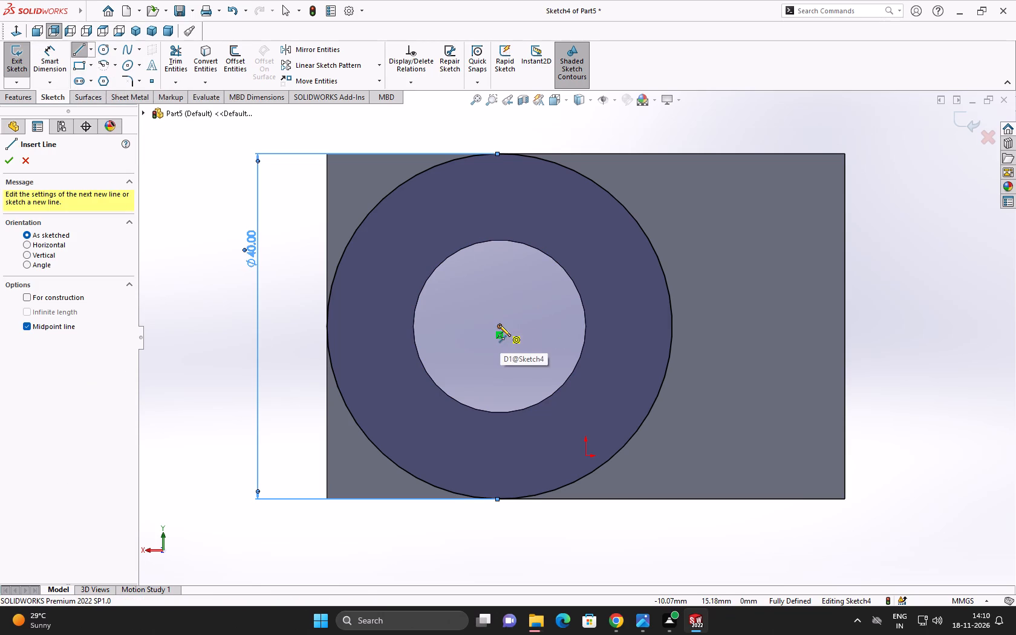
{"action": "left_click", "coordinate": [914, 324]}
{"action": "right_click", "coordinate": [914, 321]}
{"action": "left_click", "coordinate": [914, 326]}
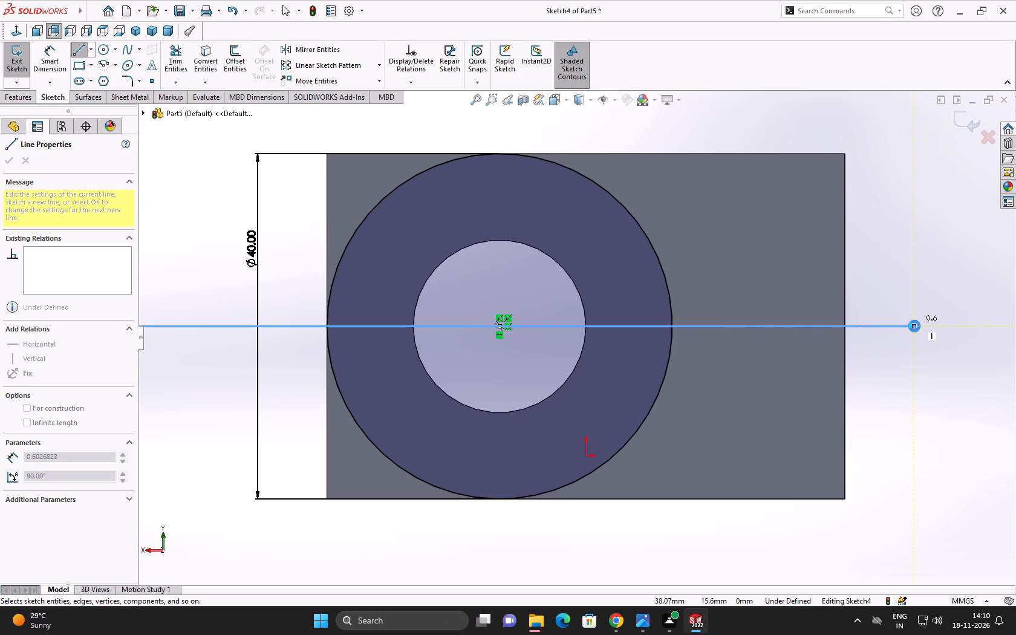
{"action": "left_click", "coordinate": [868, 329]}
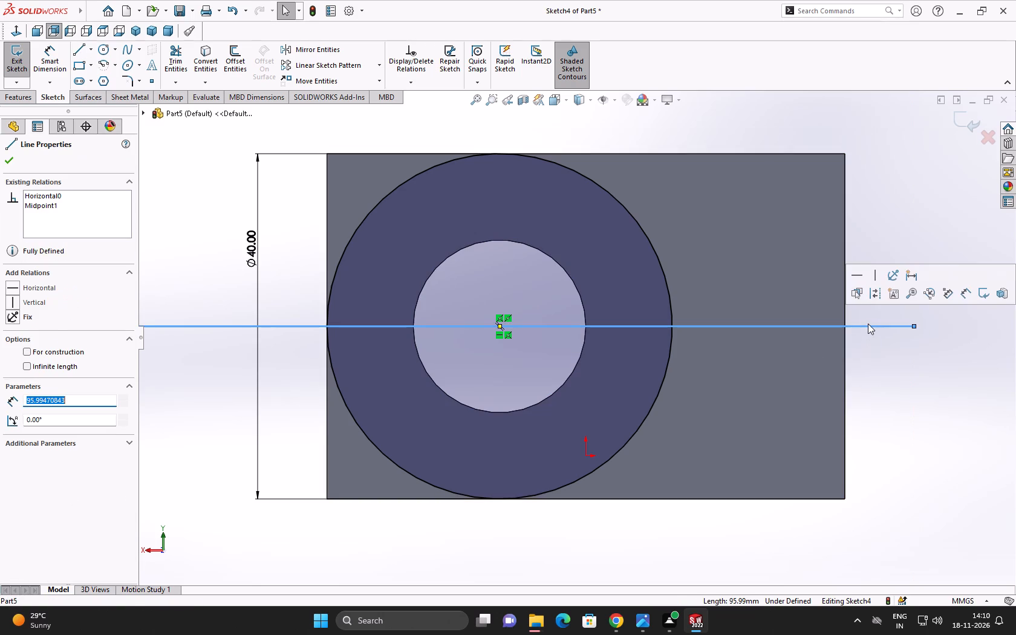
{"action": "left_click", "coordinate": [852, 275]}
{"action": "left_click", "coordinate": [860, 233]}
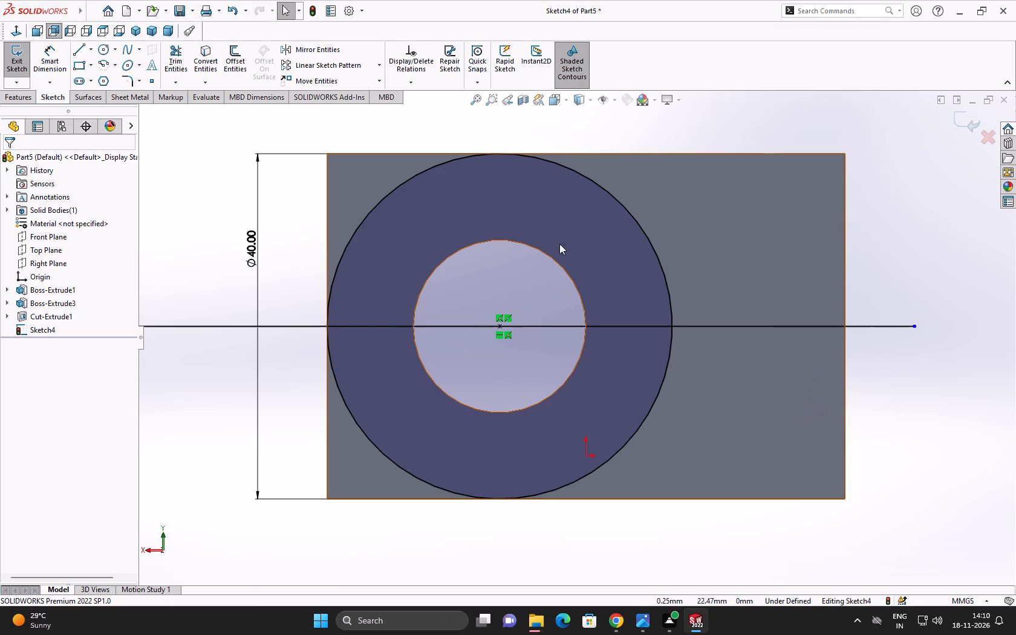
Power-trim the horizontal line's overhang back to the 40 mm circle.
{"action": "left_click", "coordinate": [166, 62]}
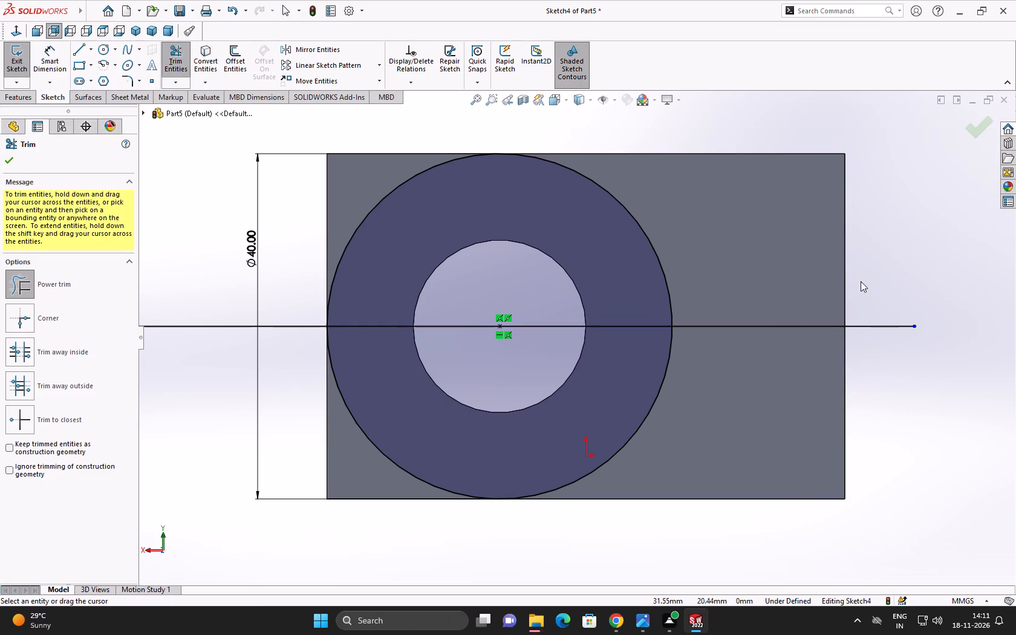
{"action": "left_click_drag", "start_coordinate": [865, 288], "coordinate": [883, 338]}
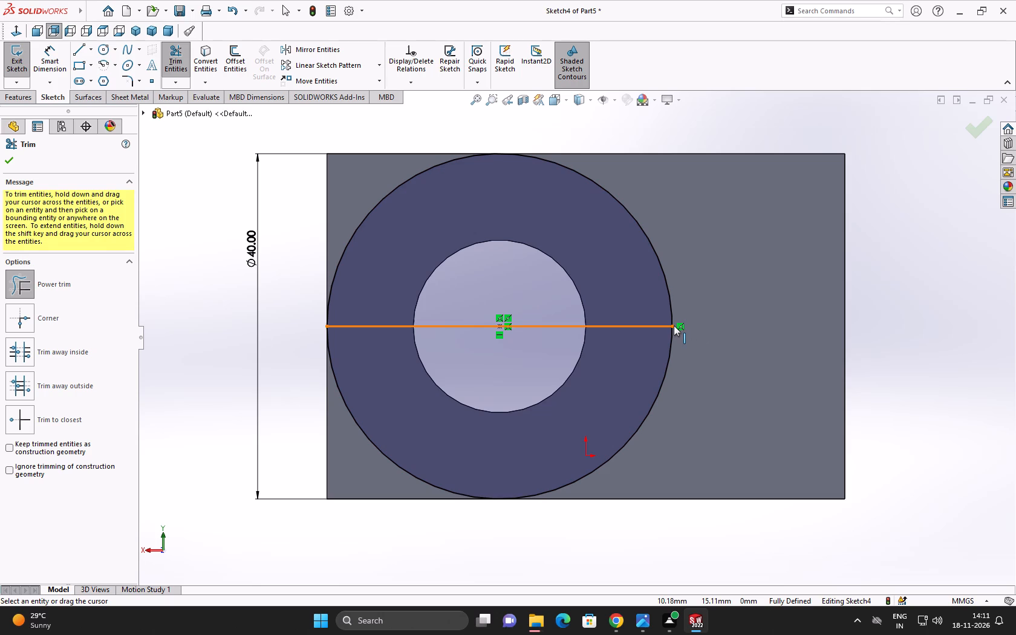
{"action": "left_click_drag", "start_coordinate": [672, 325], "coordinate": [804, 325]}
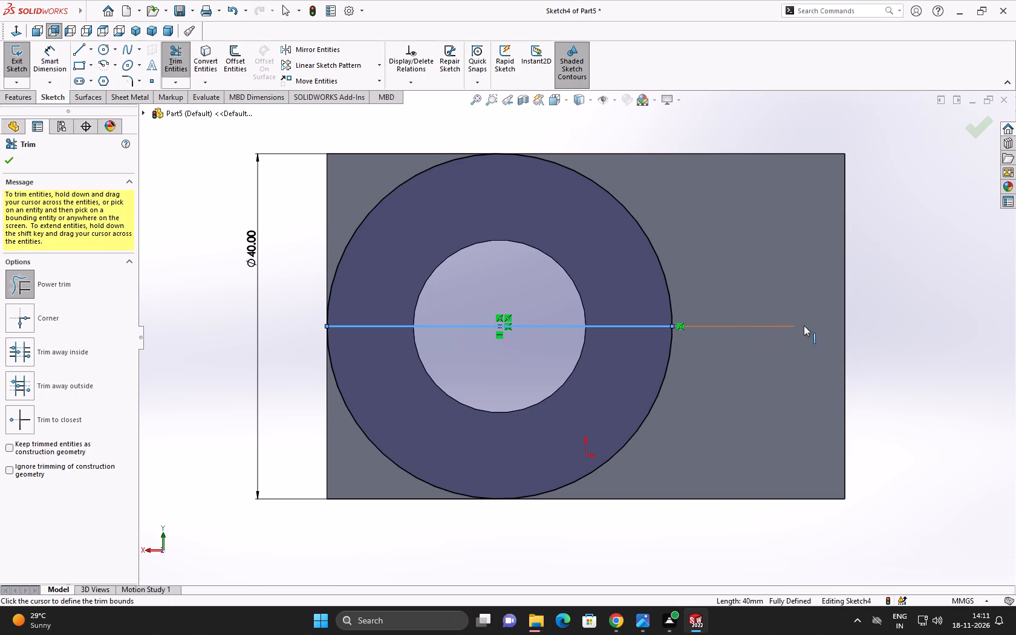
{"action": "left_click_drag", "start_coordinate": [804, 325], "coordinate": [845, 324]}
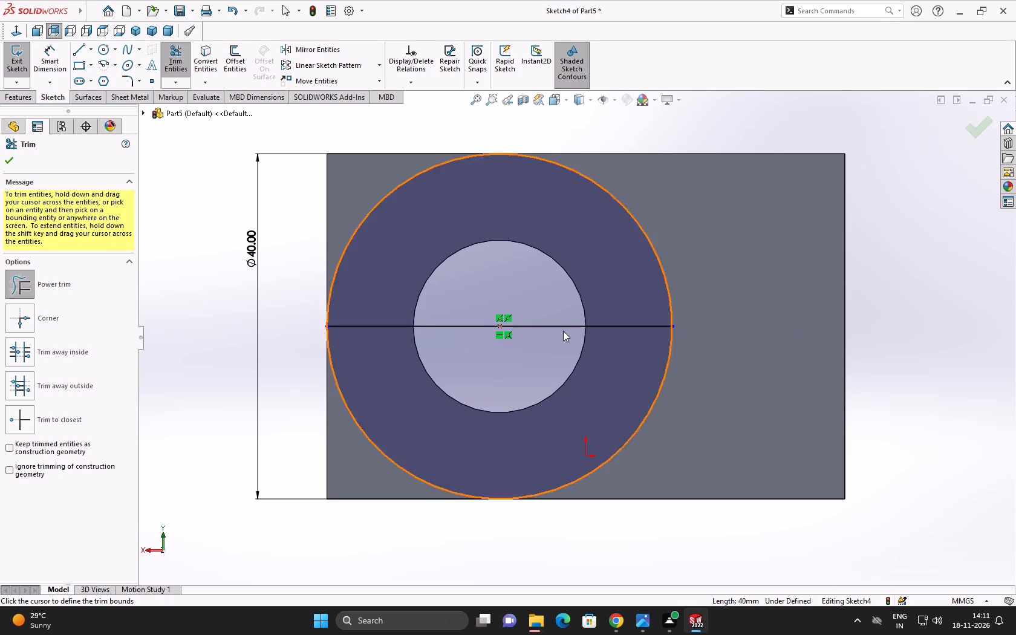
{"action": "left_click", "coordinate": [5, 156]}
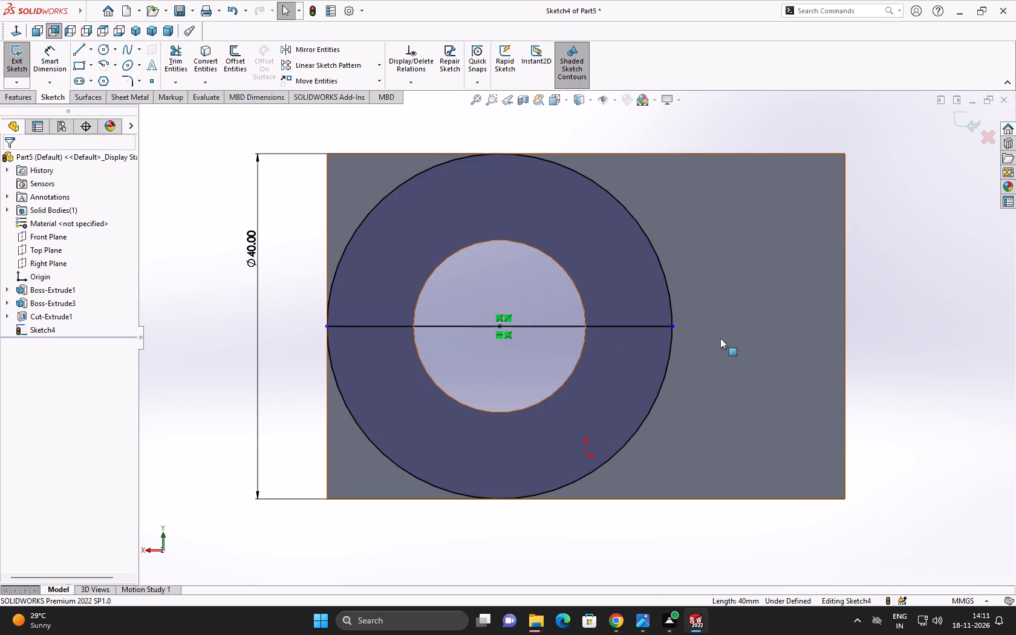
Stretch the horizontal line's end slightly past the face's short edge farther from the hole, about 82 mm long overall.
{"action": "left_click_drag", "start_coordinate": [672, 325], "coordinate": [844, 332]}
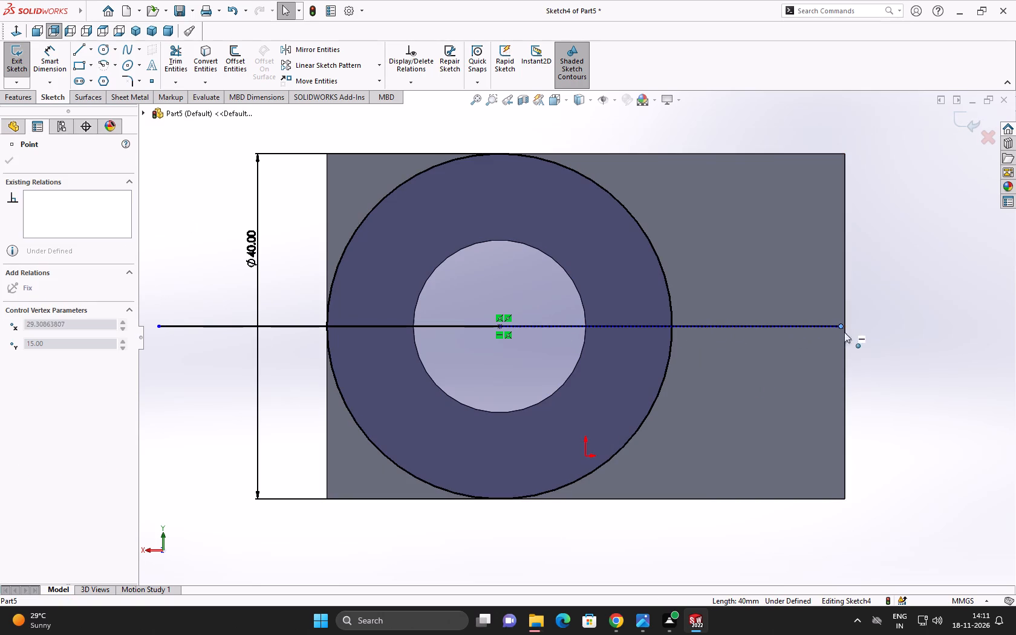
{"action": "left_click_drag", "start_coordinate": [844, 332], "coordinate": [852, 333]}
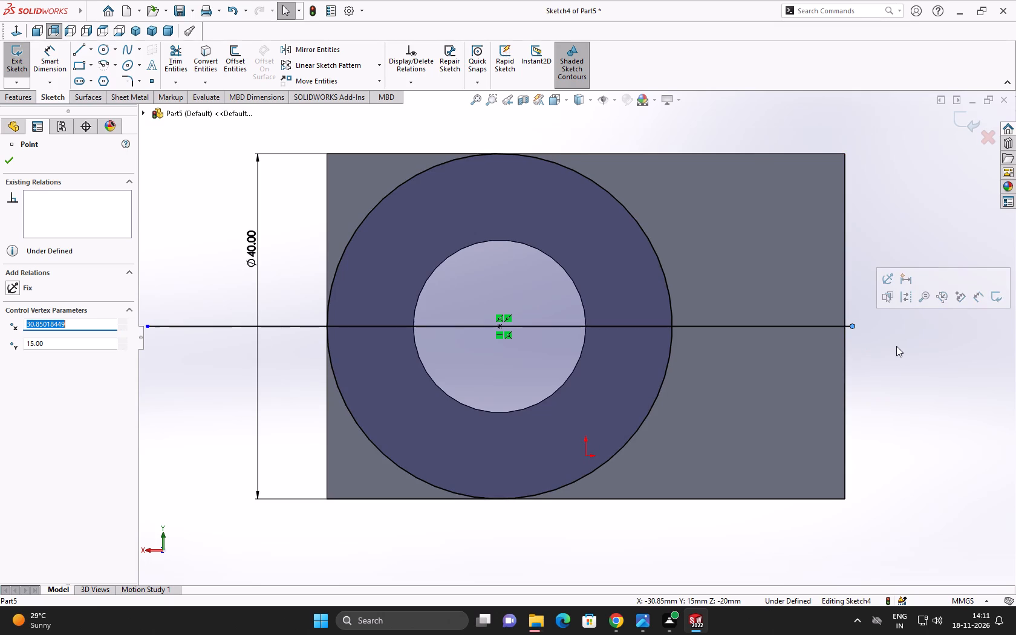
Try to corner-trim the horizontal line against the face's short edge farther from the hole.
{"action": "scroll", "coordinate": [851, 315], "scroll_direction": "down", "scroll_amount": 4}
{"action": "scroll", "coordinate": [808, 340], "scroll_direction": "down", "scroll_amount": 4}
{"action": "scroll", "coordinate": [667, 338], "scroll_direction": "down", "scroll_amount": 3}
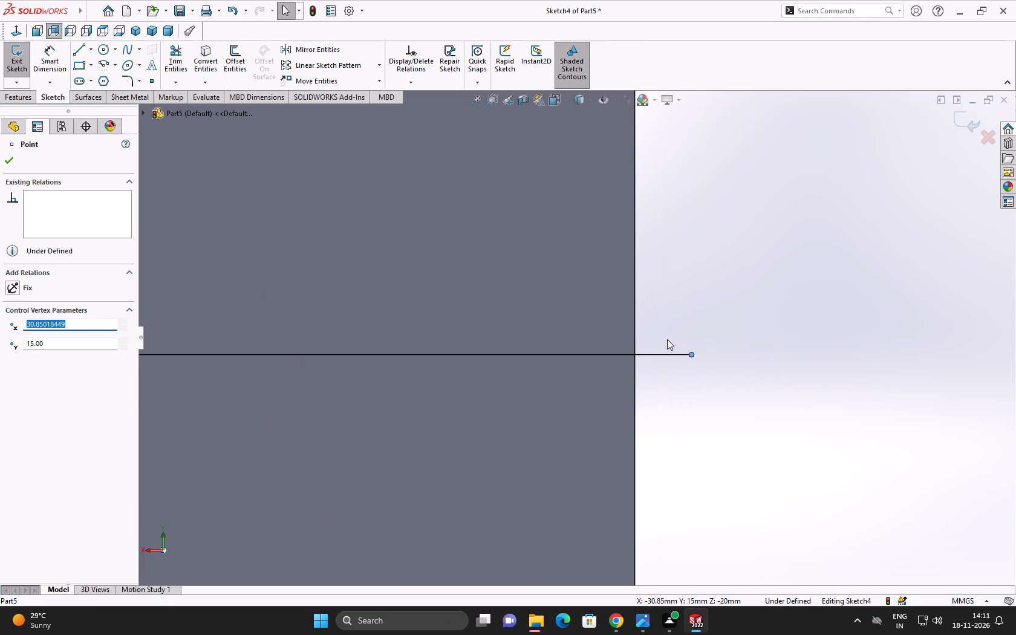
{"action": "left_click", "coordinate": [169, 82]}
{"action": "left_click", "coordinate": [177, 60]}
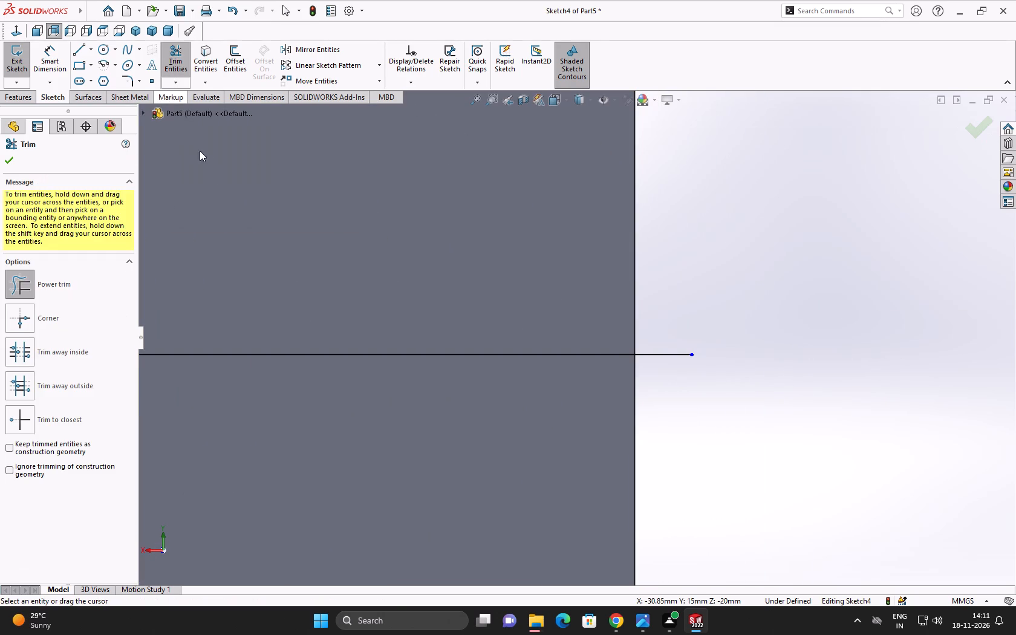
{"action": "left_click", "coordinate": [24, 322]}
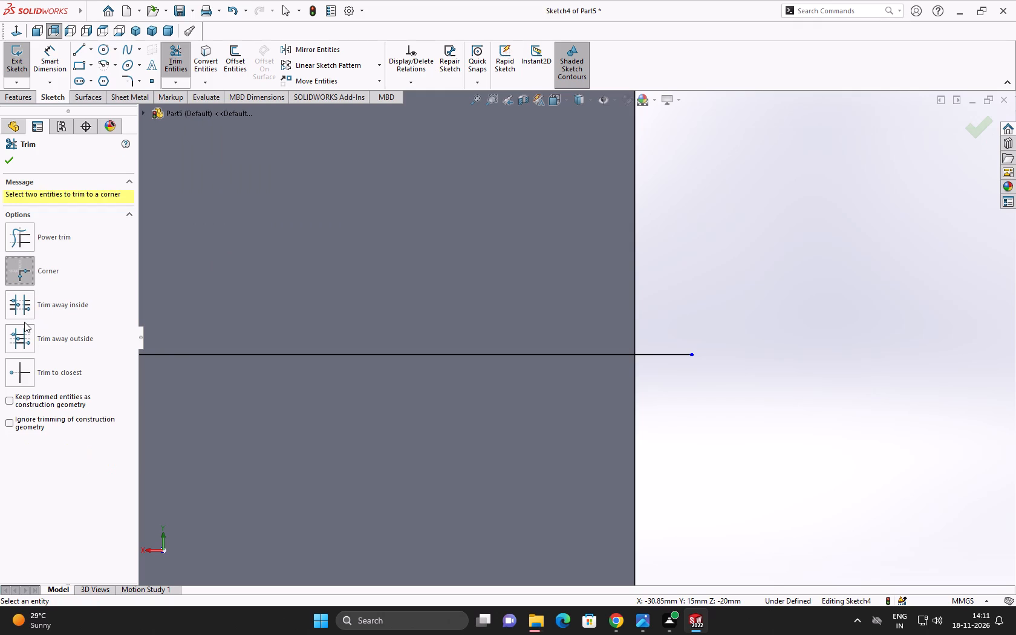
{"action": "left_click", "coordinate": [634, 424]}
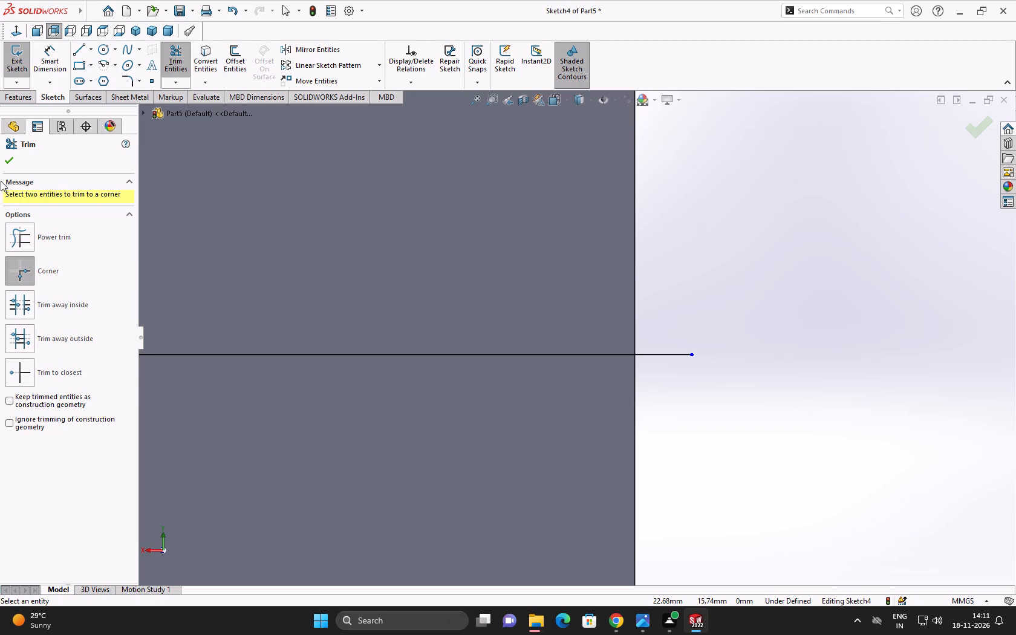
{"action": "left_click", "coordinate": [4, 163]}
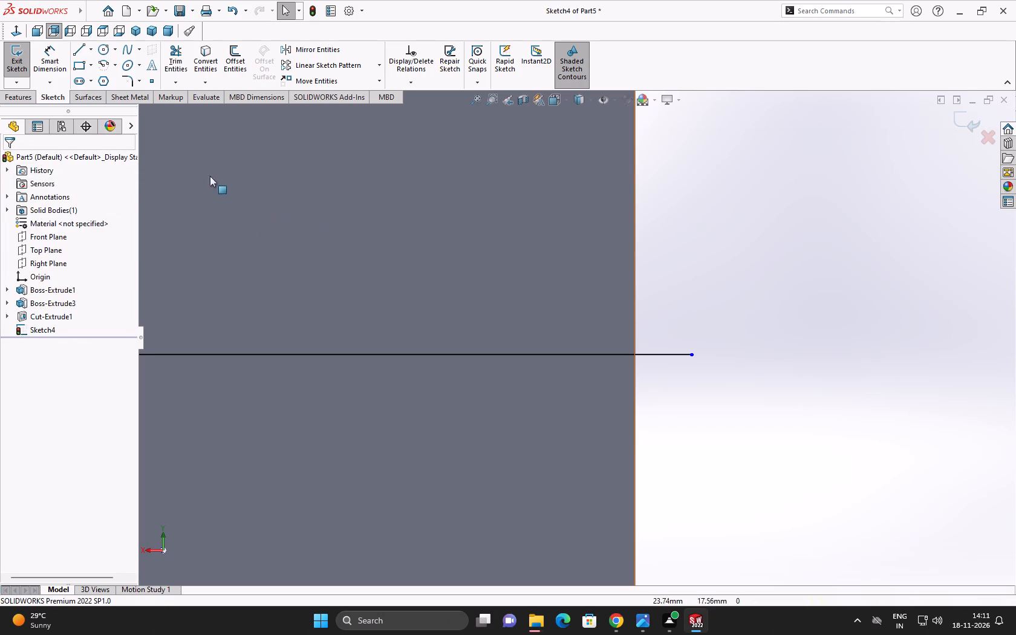
Convert the face's short edge farther from the hole into a sketch line.
{"action": "scroll", "coordinate": [422, 224], "scroll_direction": "up", "scroll_amount": 3}
{"action": "scroll", "coordinate": [486, 287], "scroll_direction": "up", "scroll_amount": 7}
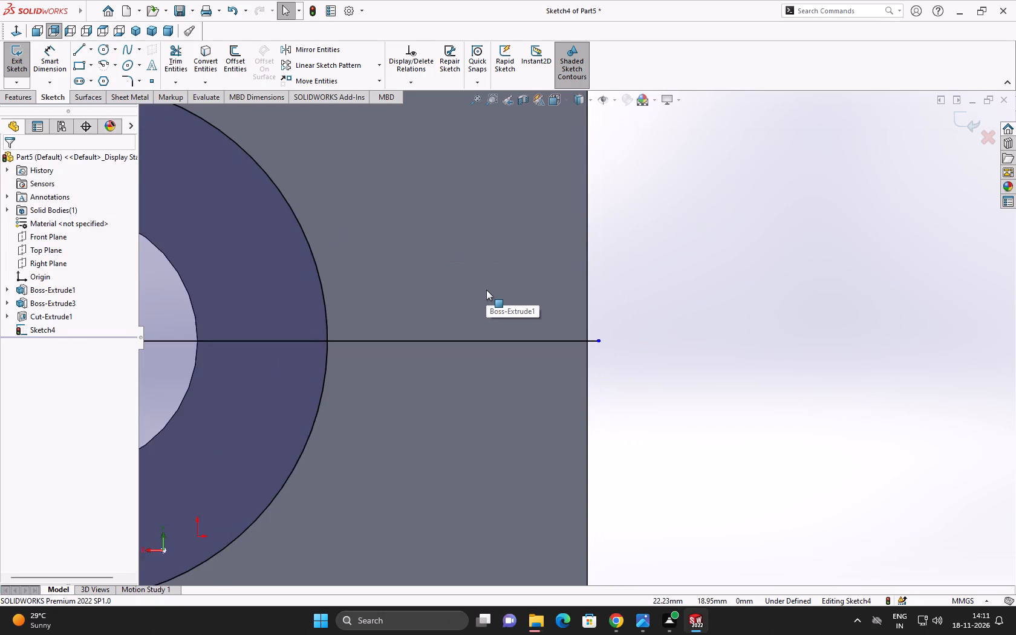
{"action": "scroll", "coordinate": [486, 290], "scroll_direction": "up", "scroll_amount": 3}
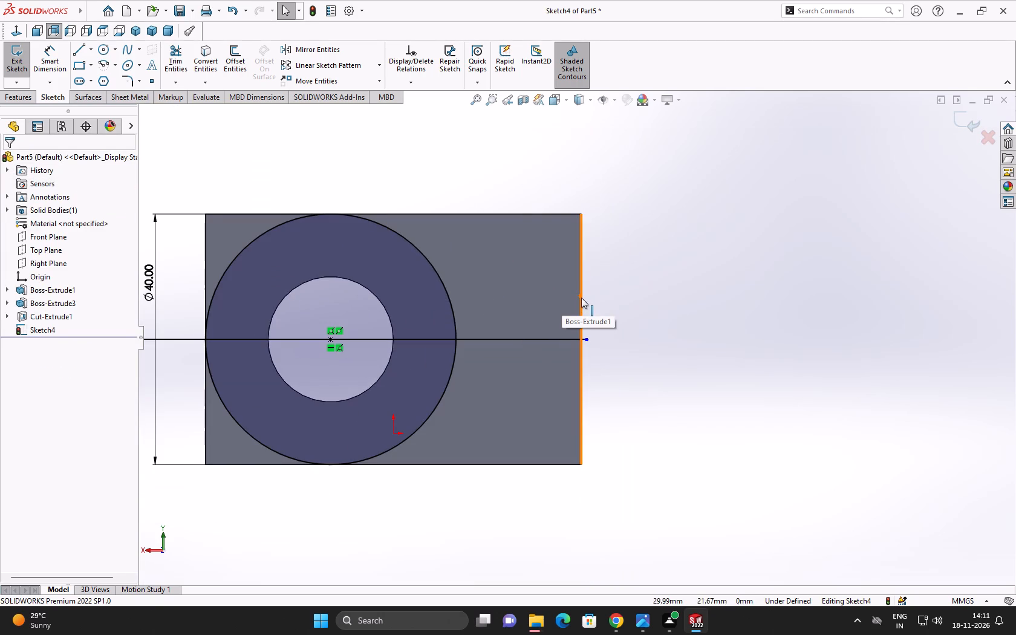
{"action": "left_click", "coordinate": [581, 298]}
{"action": "left_click", "coordinate": [208, 65]}
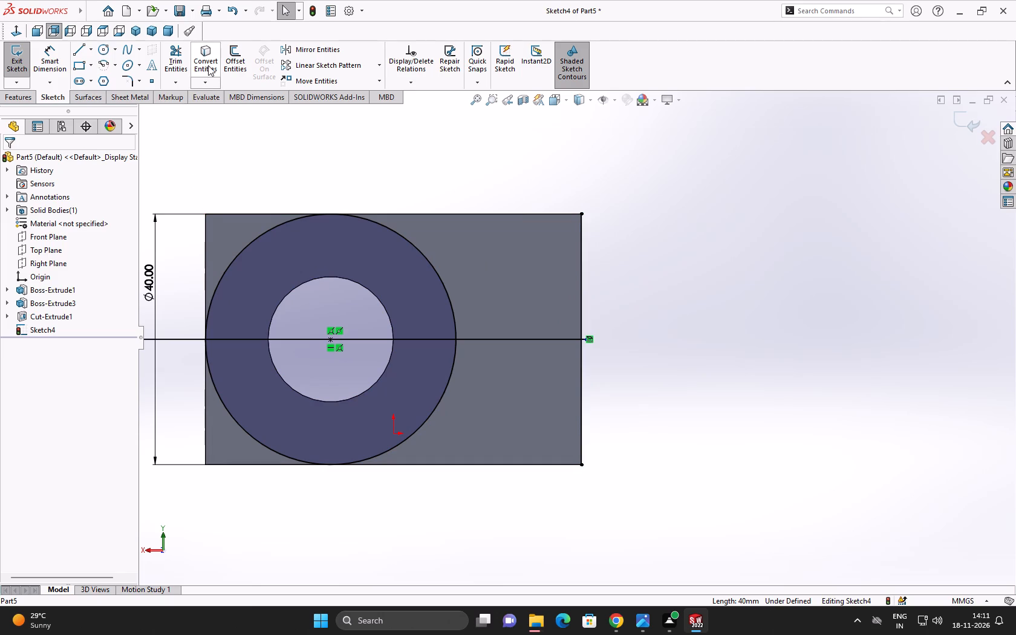
Power-trim the horizontal line's overhang beyond the converted edge line.
{"action": "left_click", "coordinate": [180, 63]}
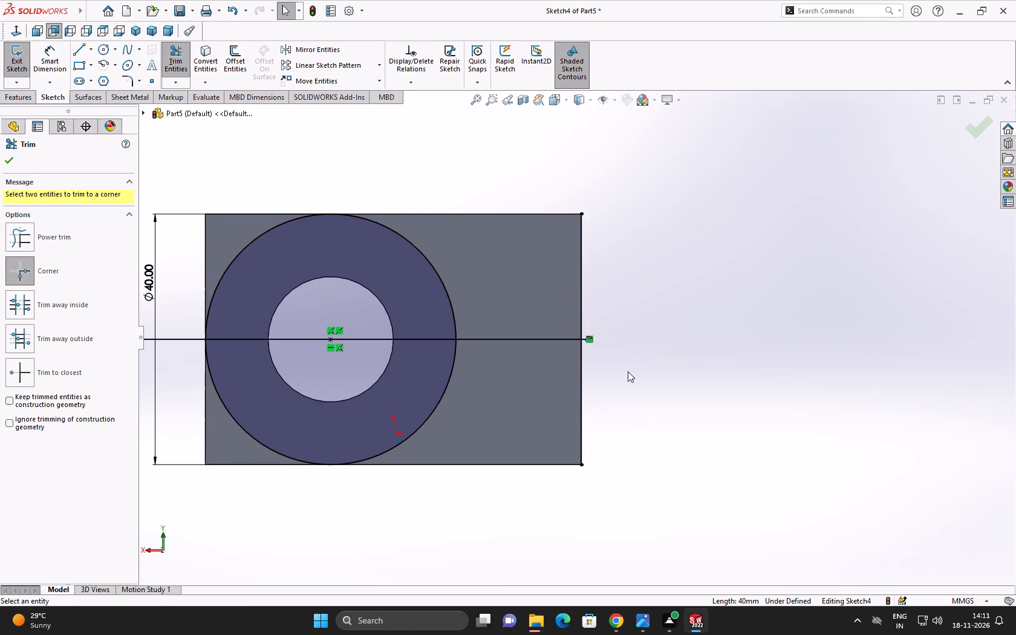
{"action": "scroll", "coordinate": [614, 354], "scroll_direction": "down", "scroll_amount": 18}
{"action": "left_click_drag", "start_coordinate": [533, 381], "coordinate": [562, 529]}
{"action": "left_click_drag", "start_coordinate": [567, 433], "coordinate": [567, 513]}
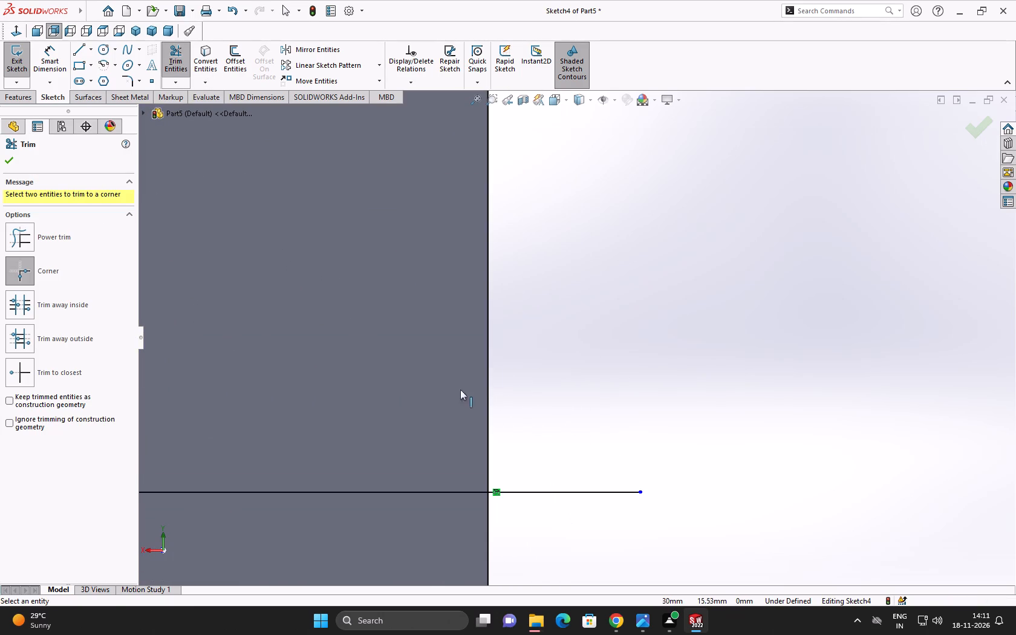
{"action": "left_click", "coordinate": [50, 236]}
{"action": "left_click_drag", "start_coordinate": [555, 464], "coordinate": [562, 533]}
{"action": "scroll", "coordinate": [563, 517], "scroll_direction": "up", "scroll_amount": 20}
{"action": "scroll", "coordinate": [357, 321], "scroll_direction": "up", "scroll_amount": 1}
{"action": "scroll", "coordinate": [357, 321], "scroll_direction": "down", "scroll_amount": 6}
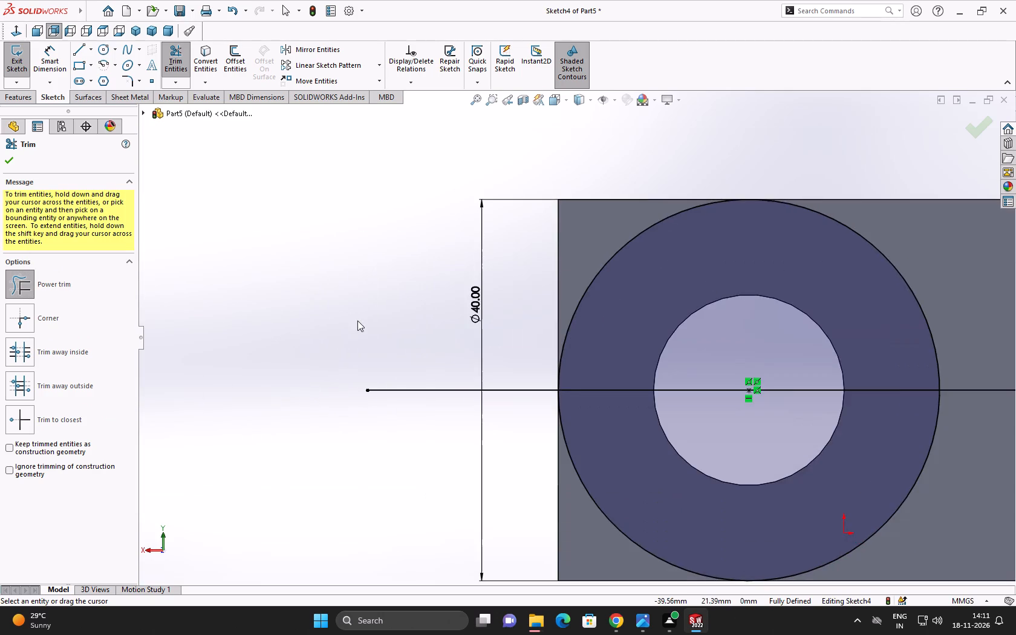
{"action": "scroll", "coordinate": [575, 385], "scroll_direction": "down", "scroll_amount": 5}
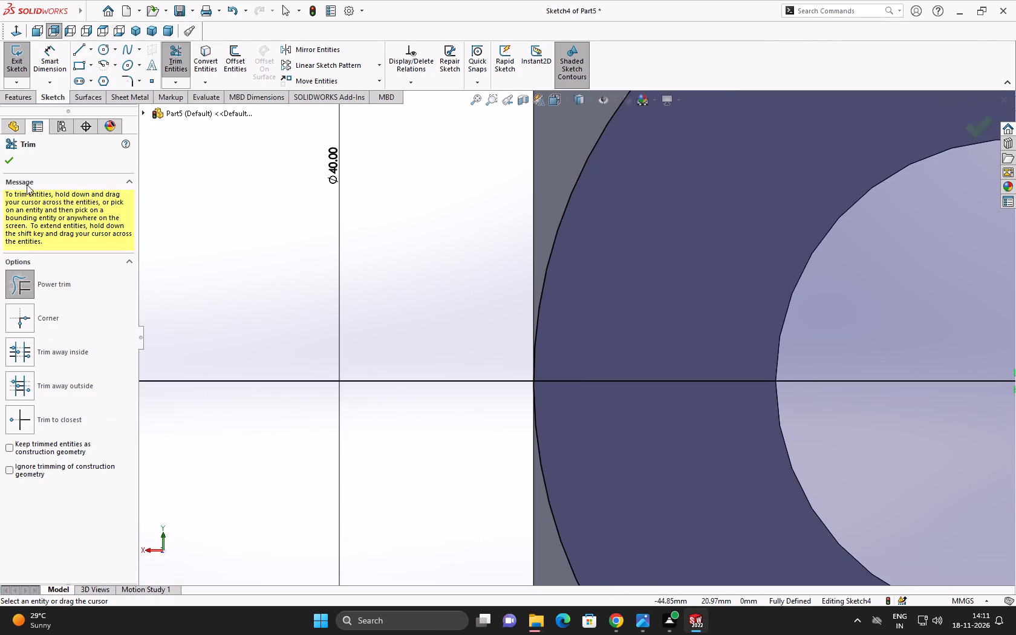
Convert the face's short edge nearest the hole into a sketch line.
{"action": "left_click", "coordinate": [8, 157]}
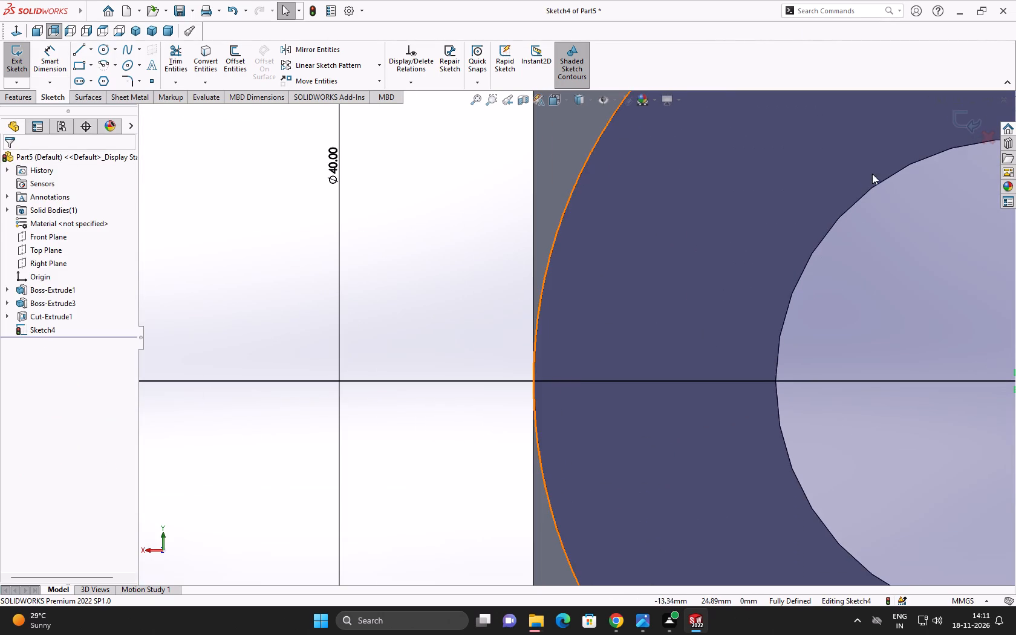
{"action": "left_click", "coordinate": [533, 245]}
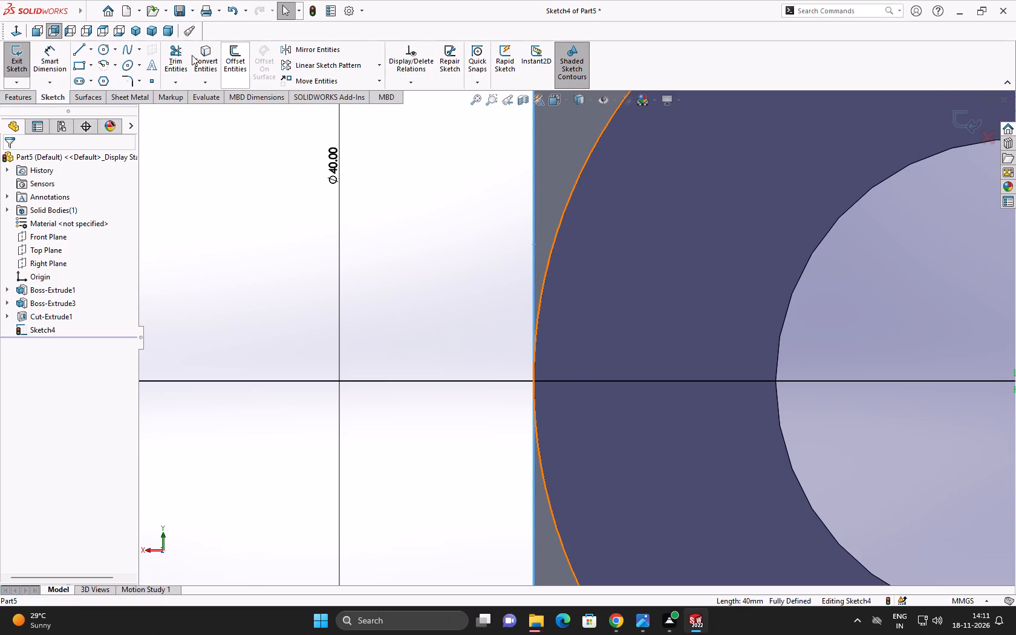
{"action": "left_click", "coordinate": [207, 67]}
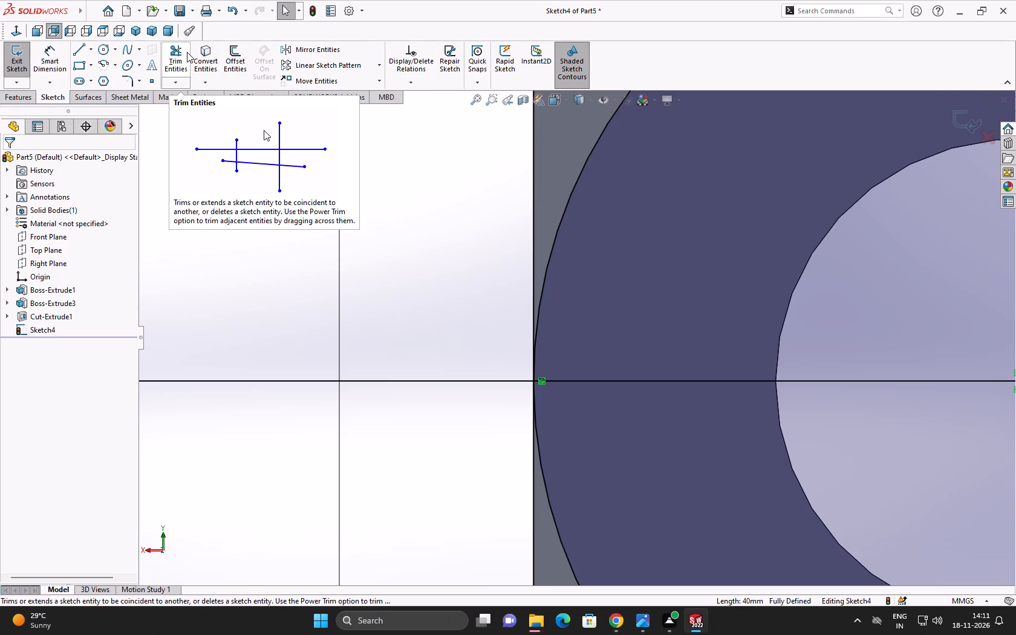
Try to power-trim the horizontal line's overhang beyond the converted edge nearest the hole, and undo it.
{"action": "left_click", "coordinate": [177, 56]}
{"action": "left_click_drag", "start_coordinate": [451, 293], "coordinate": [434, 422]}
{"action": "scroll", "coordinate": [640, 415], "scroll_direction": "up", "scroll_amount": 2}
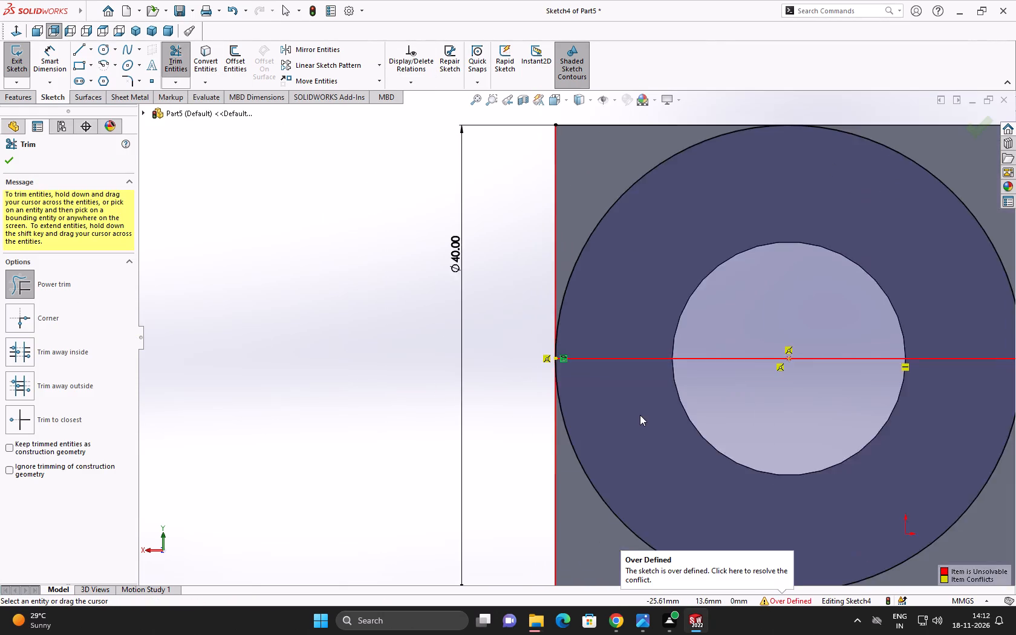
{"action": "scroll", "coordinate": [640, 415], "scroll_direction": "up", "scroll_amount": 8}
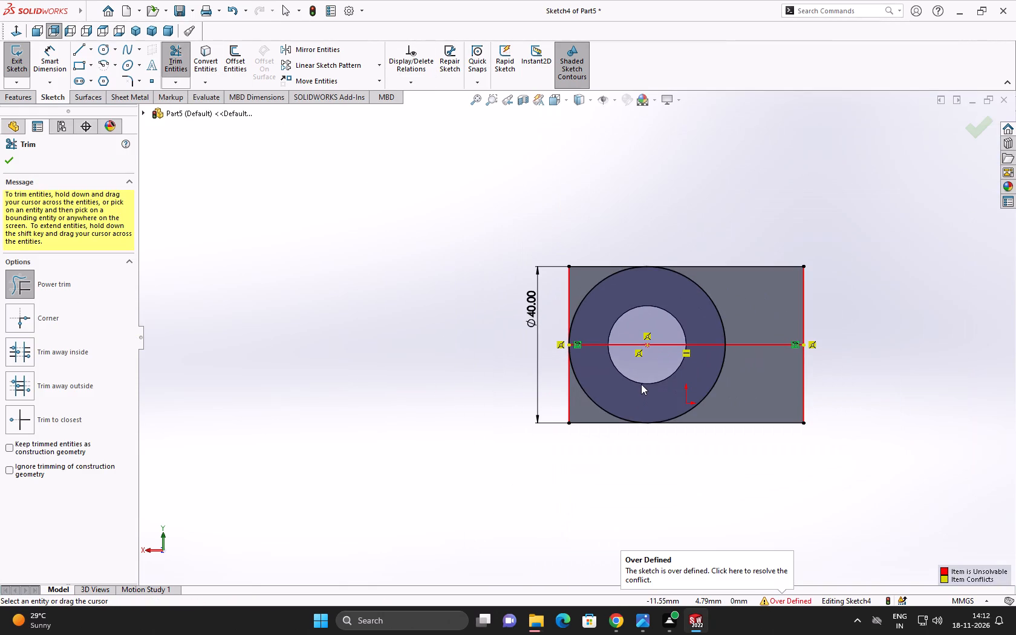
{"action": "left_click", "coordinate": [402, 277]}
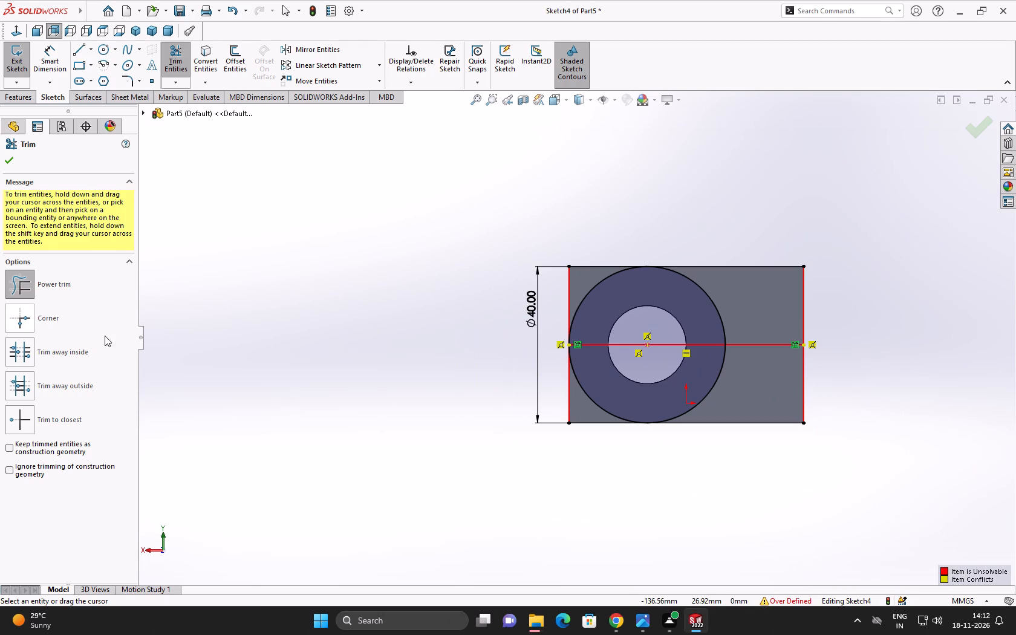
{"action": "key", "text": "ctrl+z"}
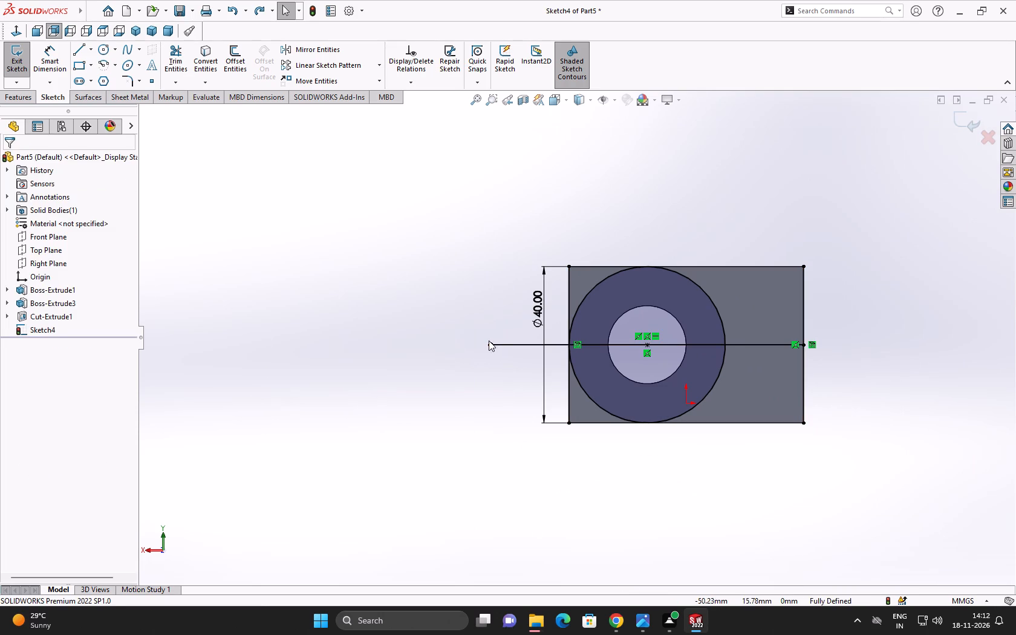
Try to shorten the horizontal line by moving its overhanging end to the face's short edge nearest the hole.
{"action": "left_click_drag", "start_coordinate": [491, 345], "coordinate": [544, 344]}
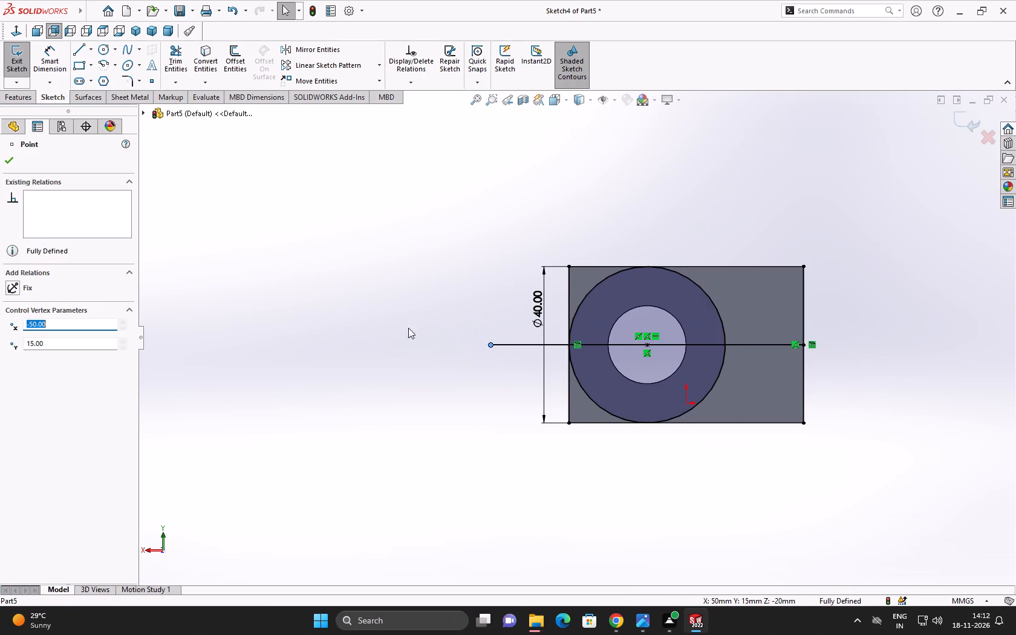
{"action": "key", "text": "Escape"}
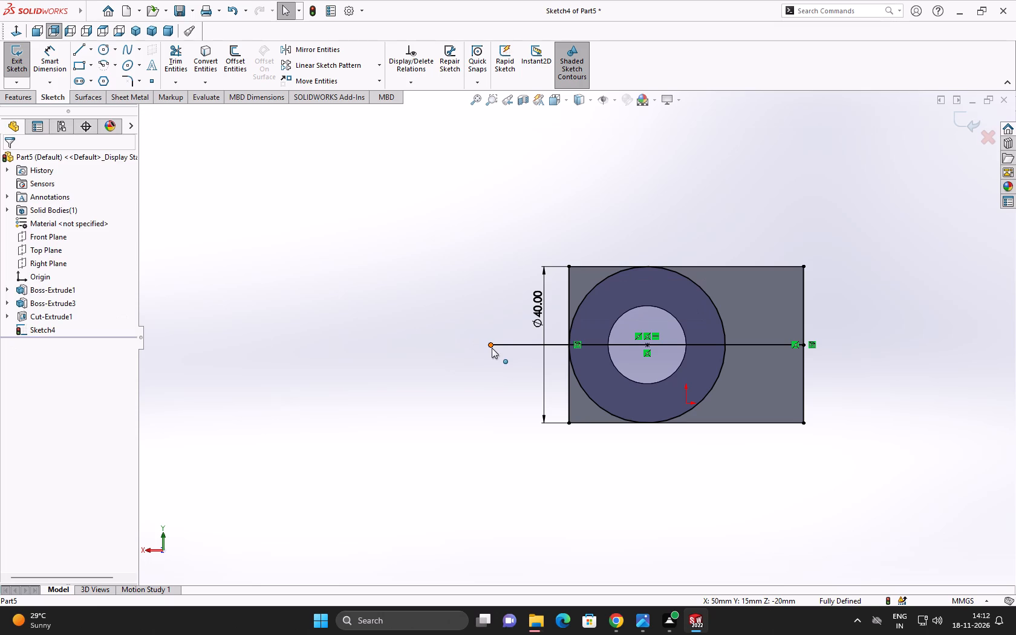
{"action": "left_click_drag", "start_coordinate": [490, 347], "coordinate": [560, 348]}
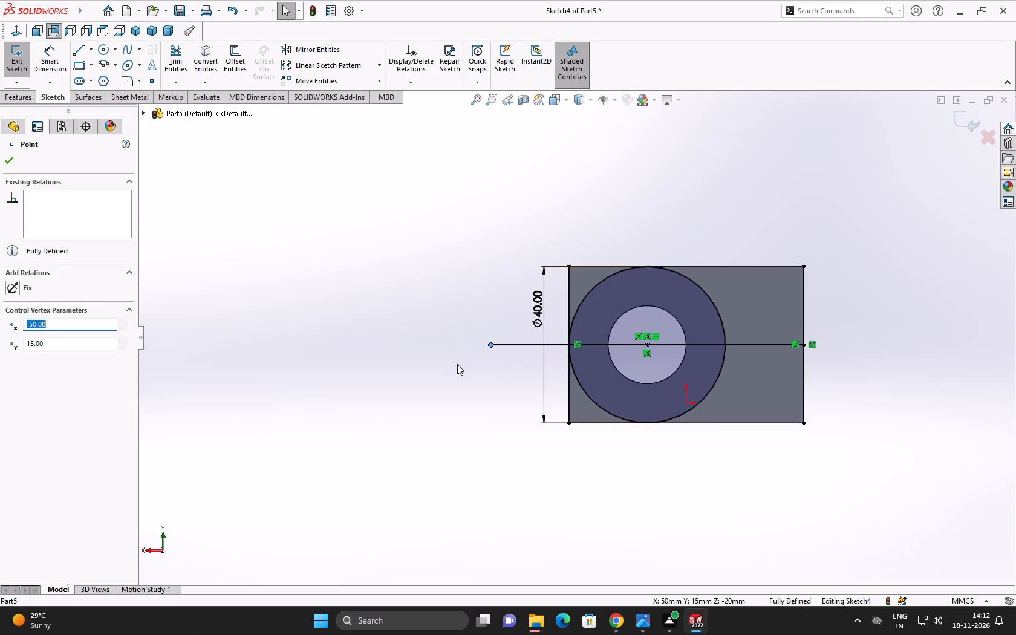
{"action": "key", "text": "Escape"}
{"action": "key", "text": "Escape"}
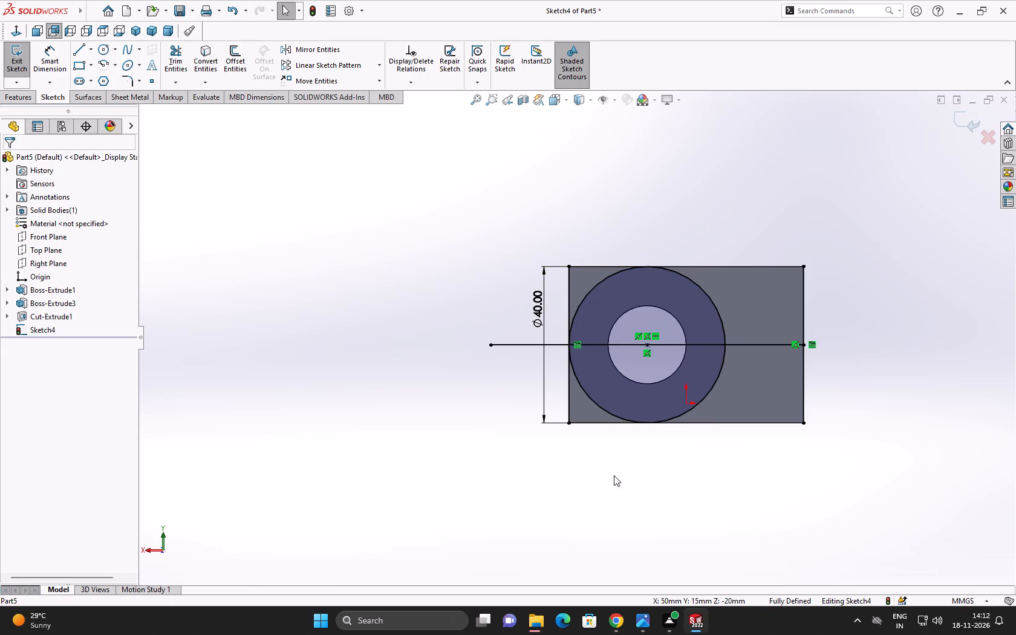
Convert the face's upper long edge into a sketch line.
{"action": "scroll", "coordinate": [814, 334], "scroll_direction": "down", "scroll_amount": 4}
{"action": "scroll", "coordinate": [762, 399], "scroll_direction": "down", "scroll_amount": 4}
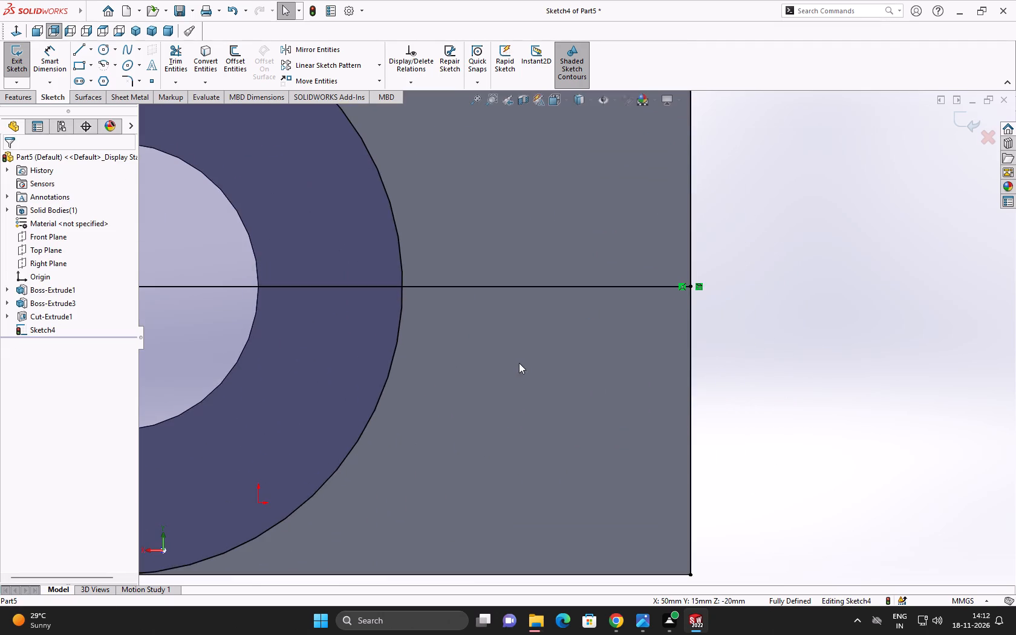
{"action": "scroll", "coordinate": [516, 363], "scroll_direction": "up", "scroll_amount": 5}
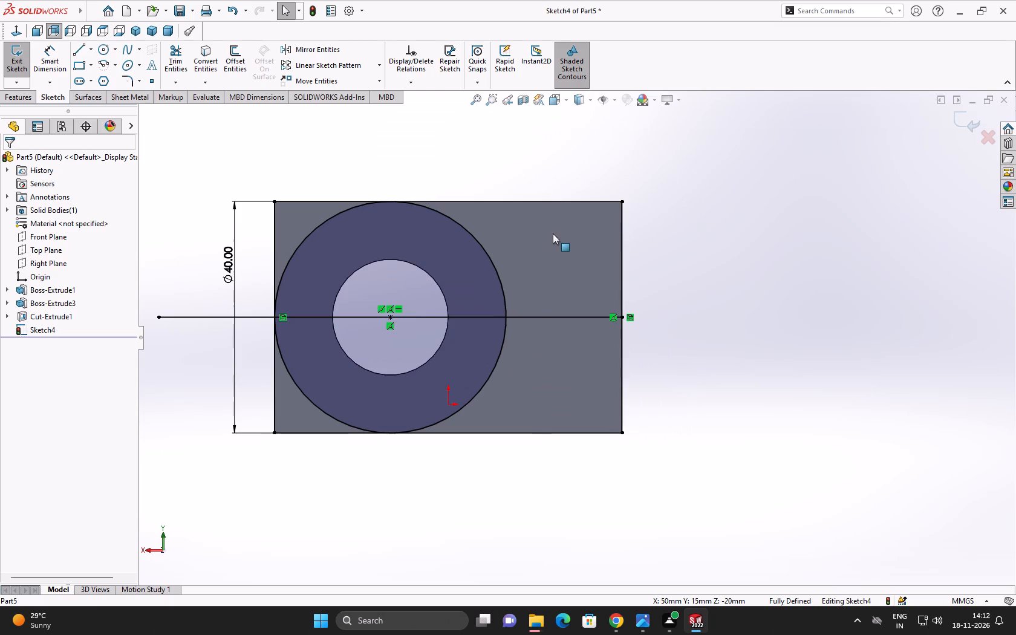
{"action": "left_click", "coordinate": [558, 202]}
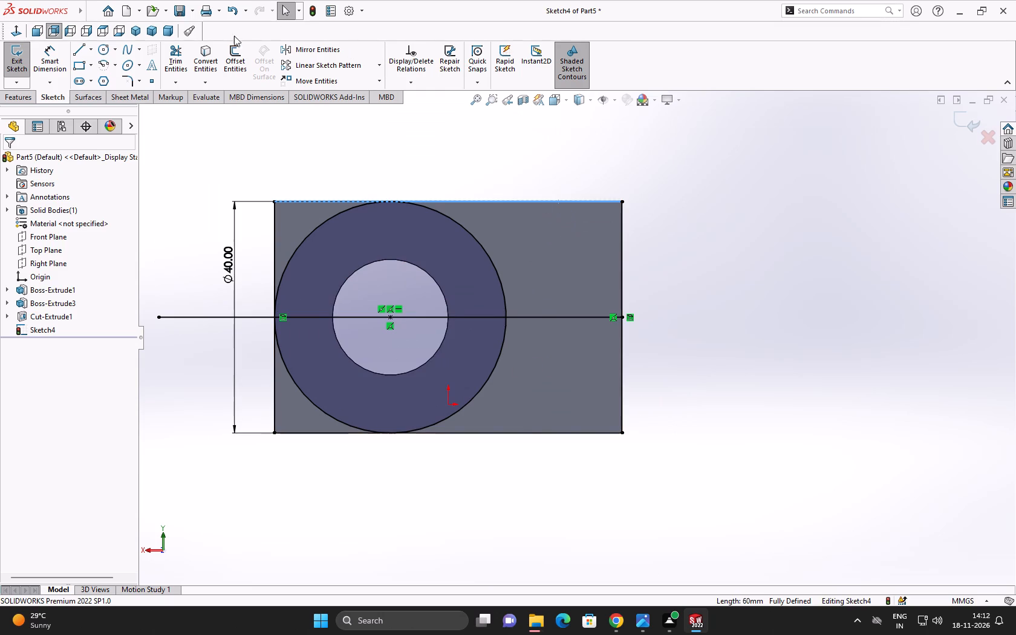
{"action": "left_click", "coordinate": [203, 55]}
{"action": "left_click", "coordinate": [461, 166]}
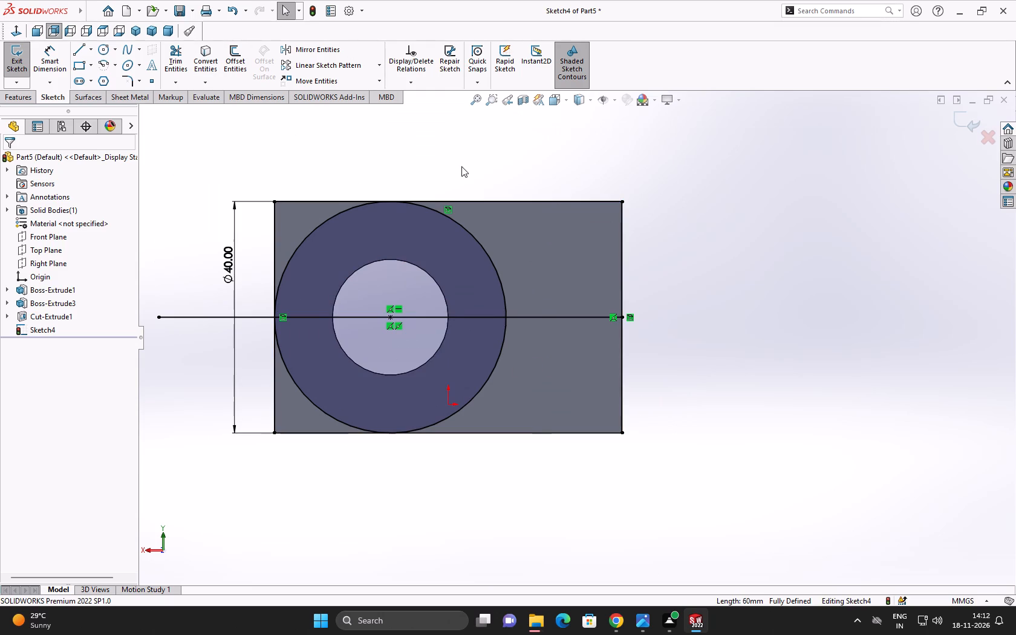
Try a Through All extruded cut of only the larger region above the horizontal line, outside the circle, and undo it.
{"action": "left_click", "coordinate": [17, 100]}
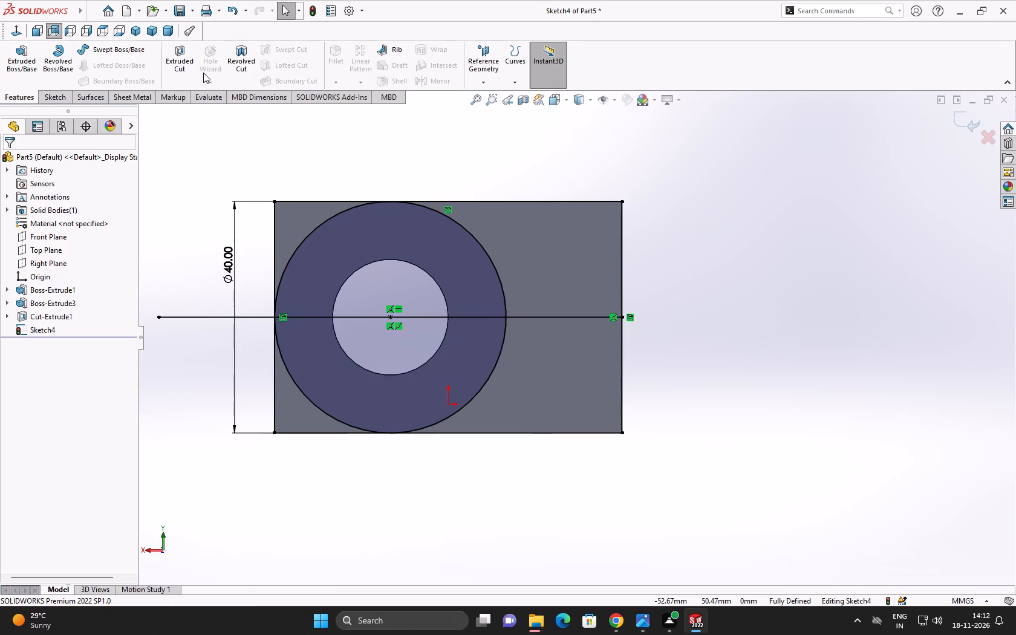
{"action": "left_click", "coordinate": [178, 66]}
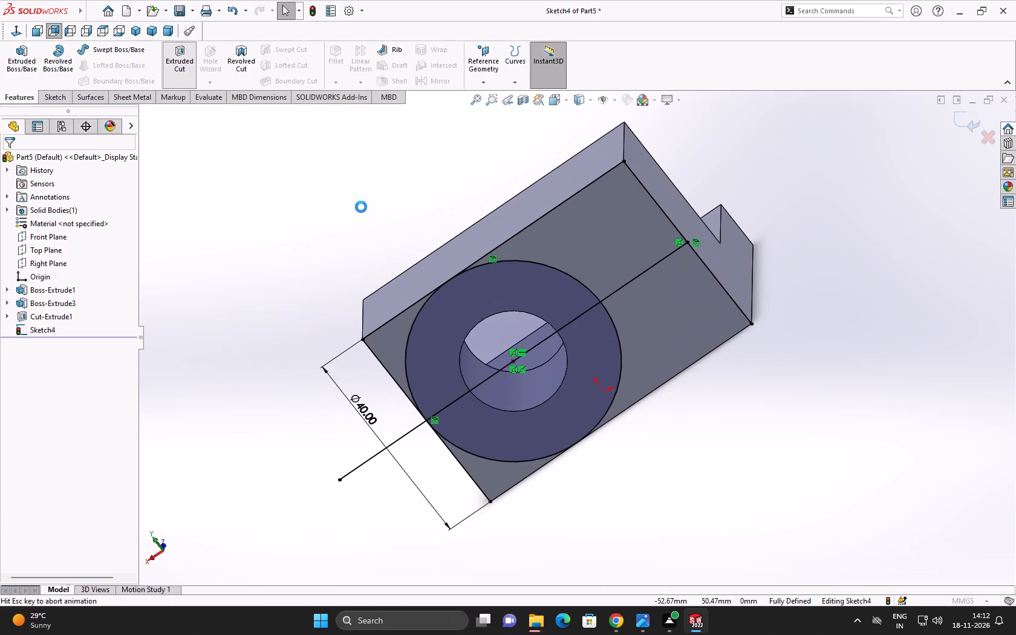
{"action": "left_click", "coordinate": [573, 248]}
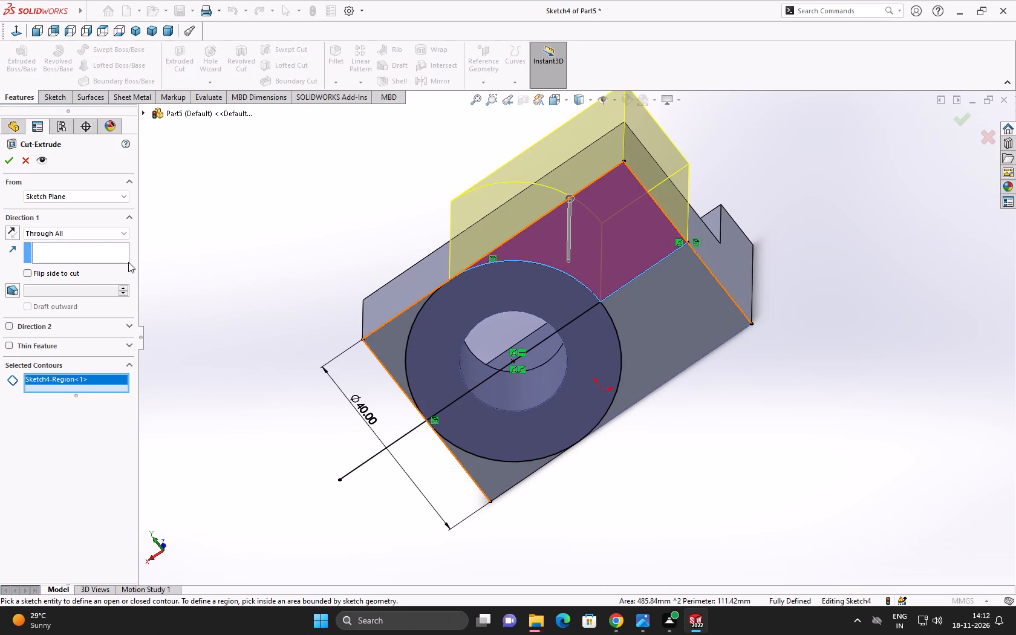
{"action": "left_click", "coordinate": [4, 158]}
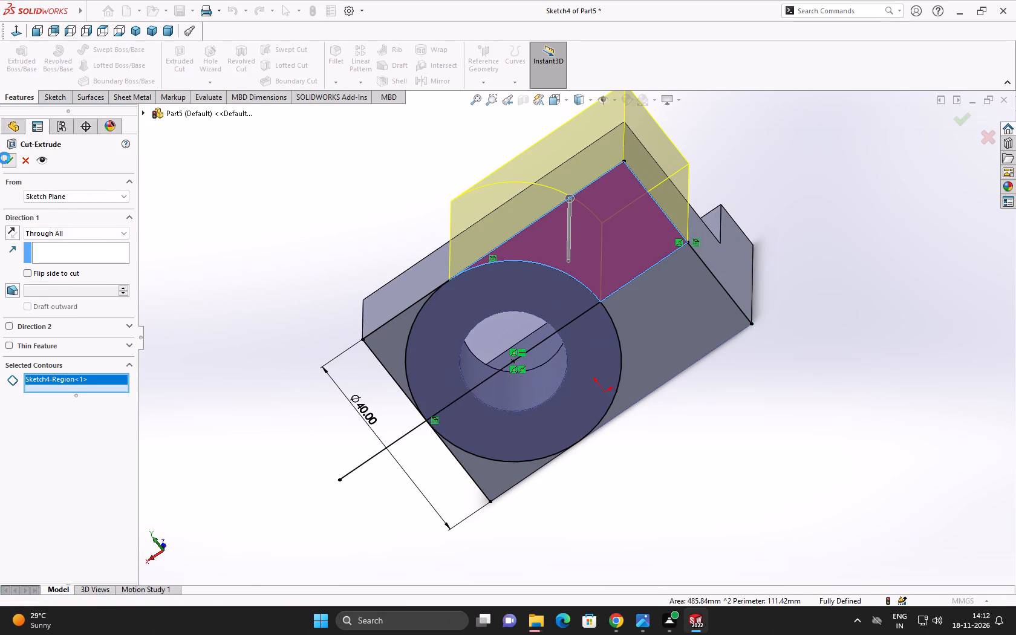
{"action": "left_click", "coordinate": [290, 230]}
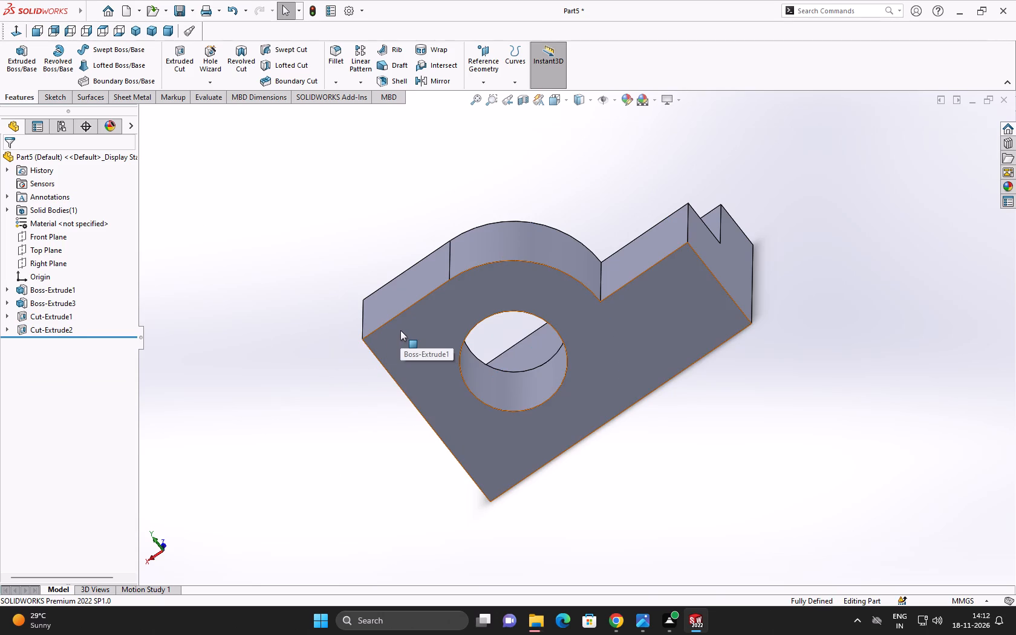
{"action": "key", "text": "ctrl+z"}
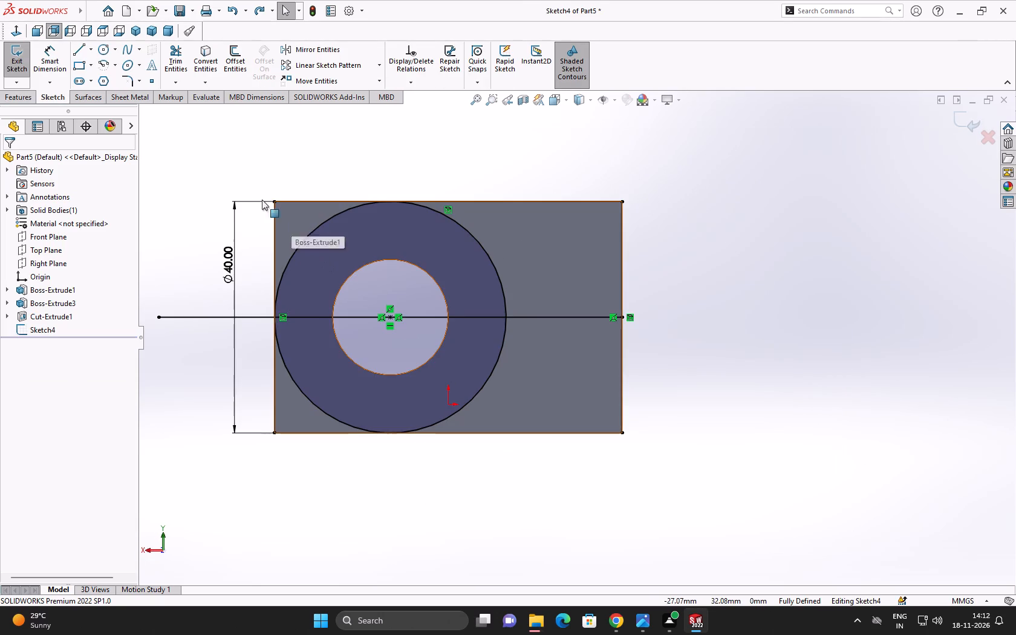
Extrude-cut both corner regions above the horizontal line and outside the 40 mm circle, Through All.
{"action": "left_click", "coordinate": [9, 95]}
{"action": "left_click", "coordinate": [178, 63]}
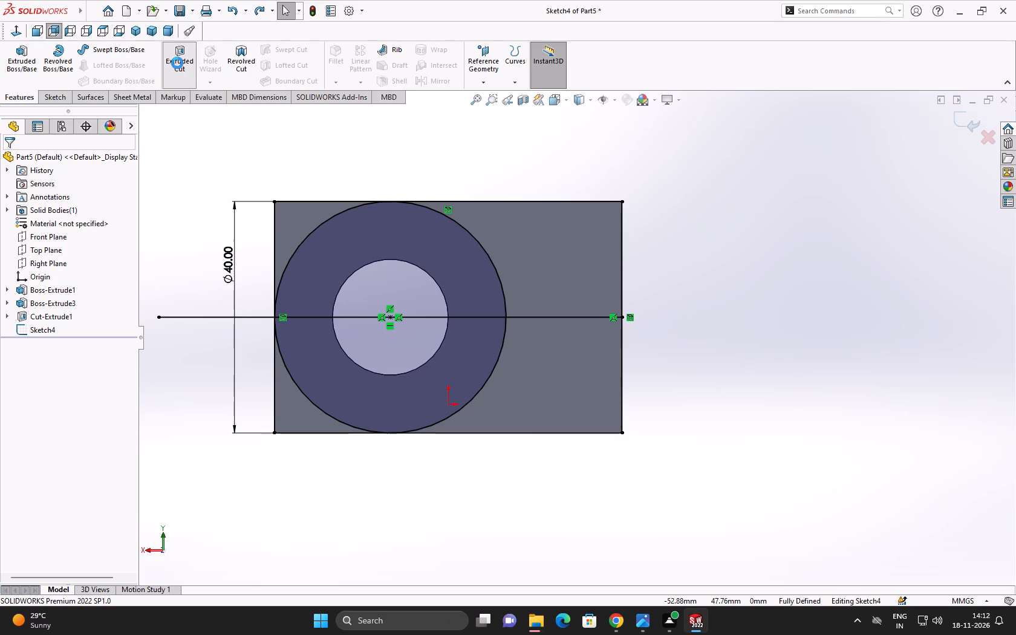
{"action": "left_click", "coordinate": [301, 229]}
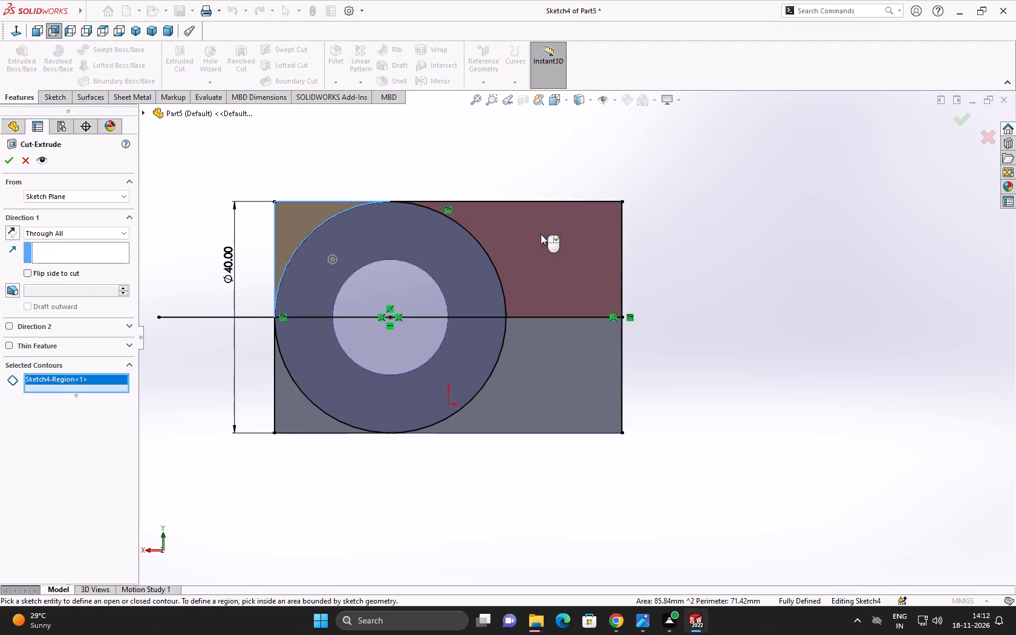
{"action": "left_click", "coordinate": [542, 235]}
{"action": "middle_click_drag", "start_coordinate": [383, 165], "coordinate": [435, 256]}
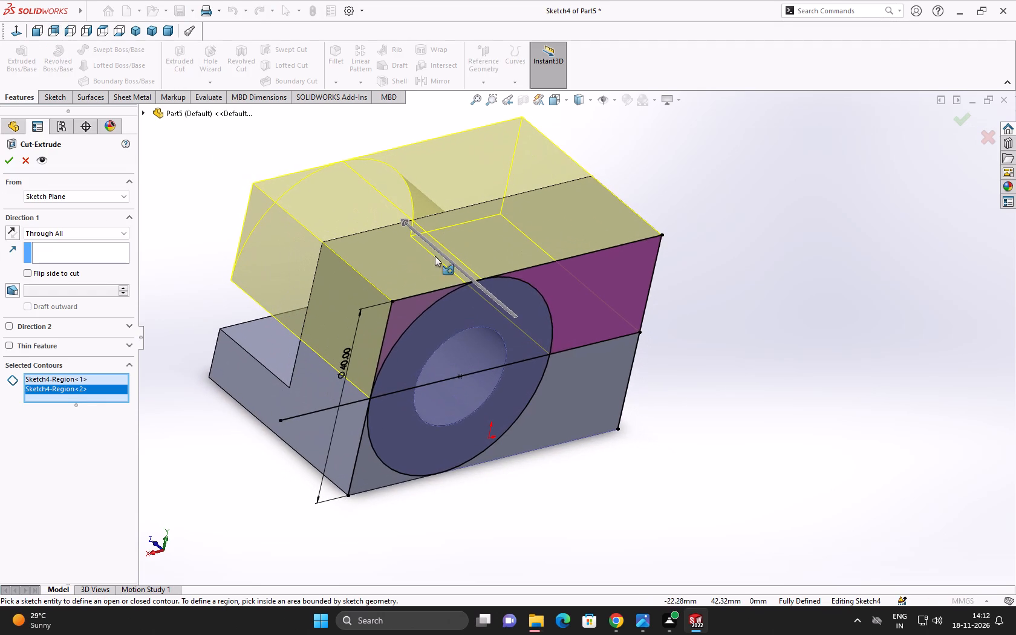
{"action": "left_click", "coordinate": [11, 162]}
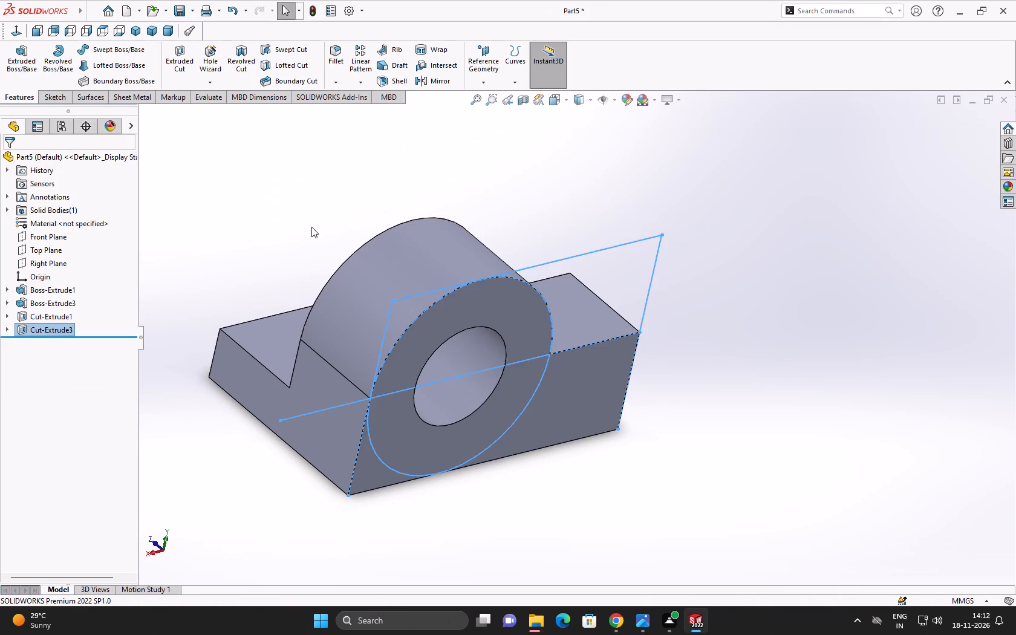
{"action": "left_click", "coordinate": [283, 226]}
Fillet the side extension's outer upper edge with a 10 mm radius.
{"action": "middle_click_drag", "start_coordinate": [711, 340], "coordinate": [627, 356]}
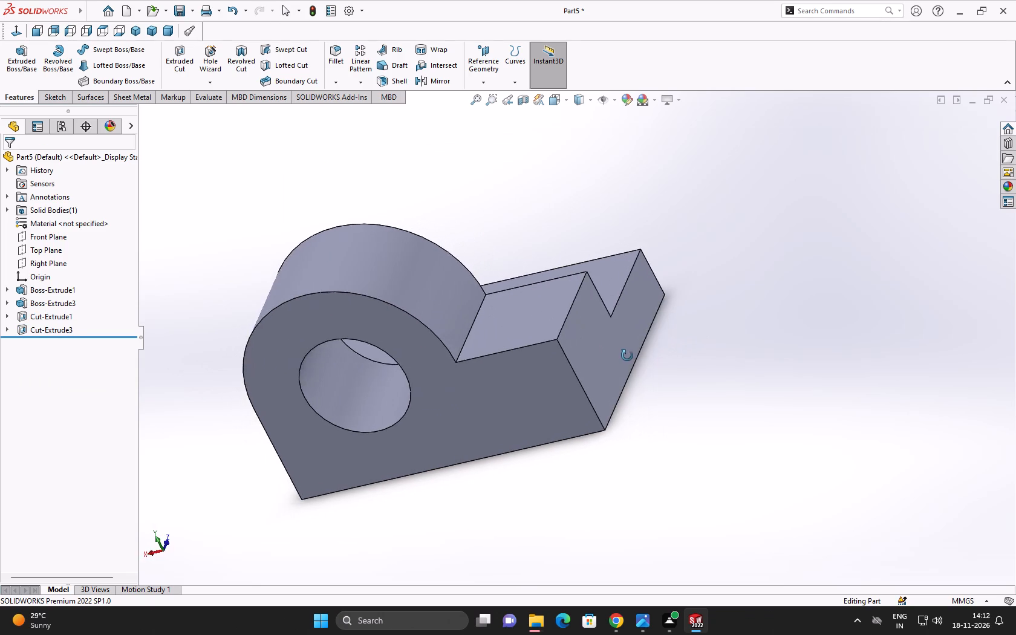
{"action": "middle_click_drag", "start_coordinate": [627, 356], "coordinate": [616, 365]}
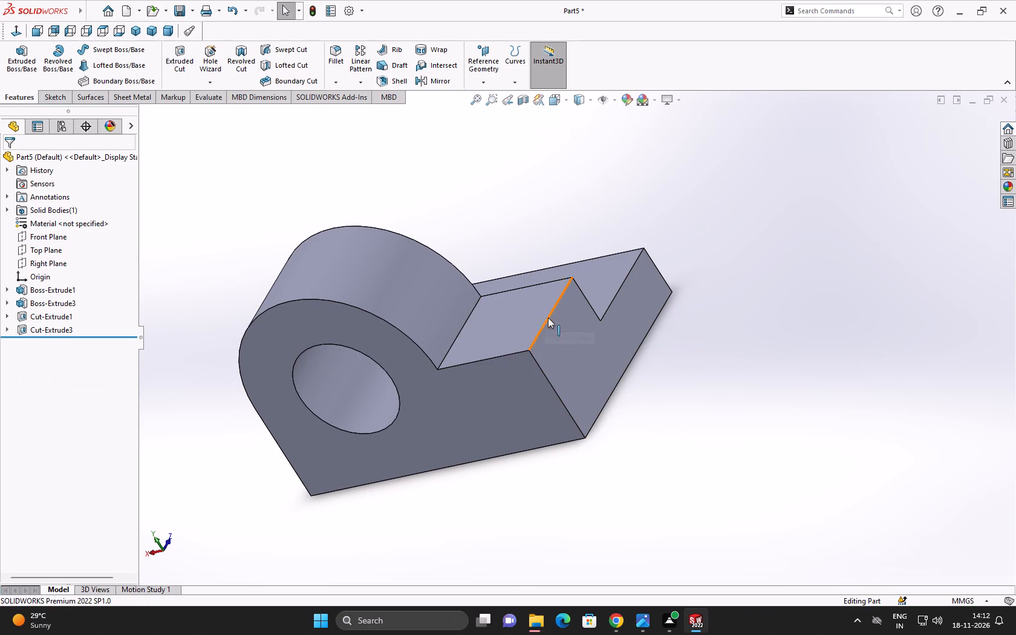
{"action": "left_click", "coordinate": [548, 317]}
{"action": "left_click", "coordinate": [659, 285]}
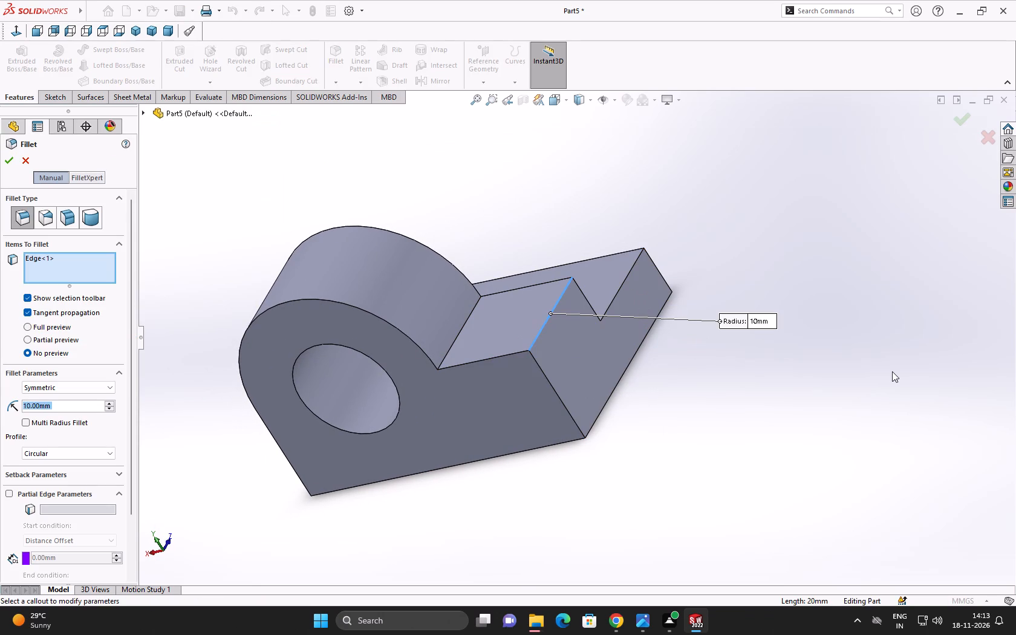
{"action": "left_click", "coordinate": [7, 165]}
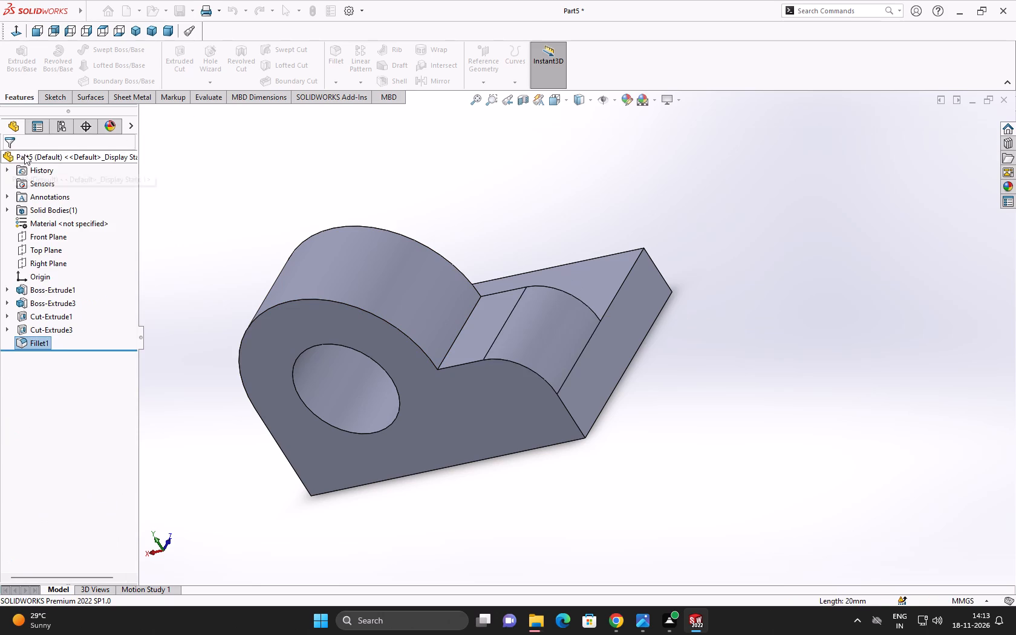
{"action": "left_click", "coordinate": [198, 235]}
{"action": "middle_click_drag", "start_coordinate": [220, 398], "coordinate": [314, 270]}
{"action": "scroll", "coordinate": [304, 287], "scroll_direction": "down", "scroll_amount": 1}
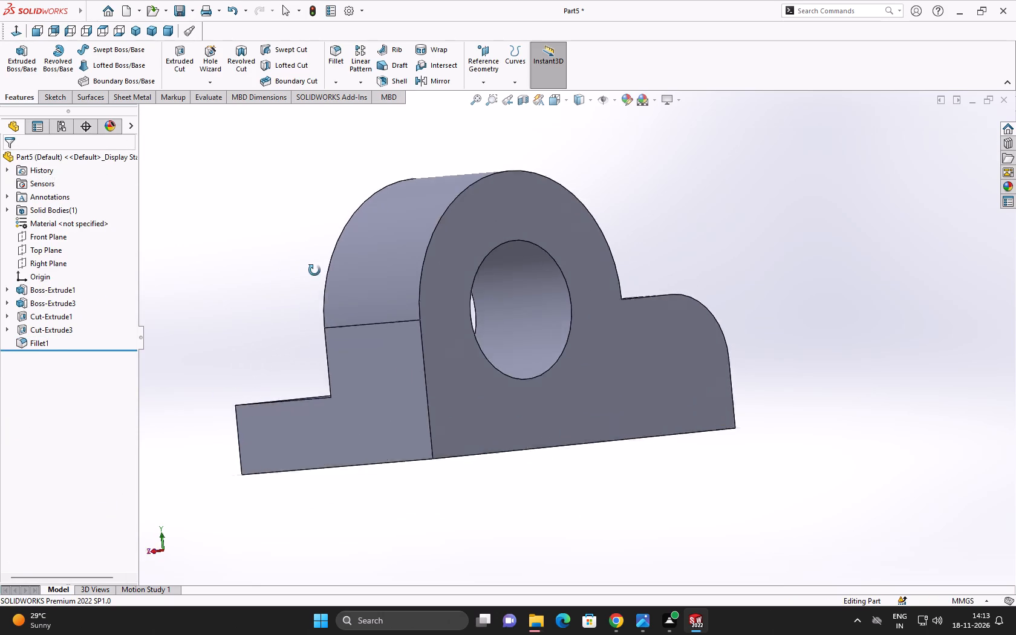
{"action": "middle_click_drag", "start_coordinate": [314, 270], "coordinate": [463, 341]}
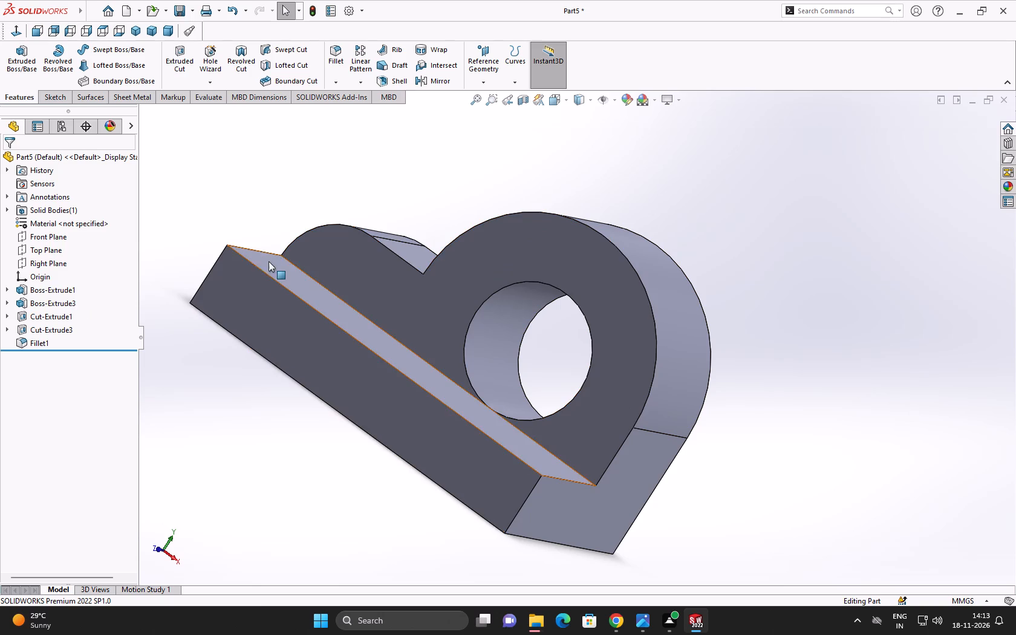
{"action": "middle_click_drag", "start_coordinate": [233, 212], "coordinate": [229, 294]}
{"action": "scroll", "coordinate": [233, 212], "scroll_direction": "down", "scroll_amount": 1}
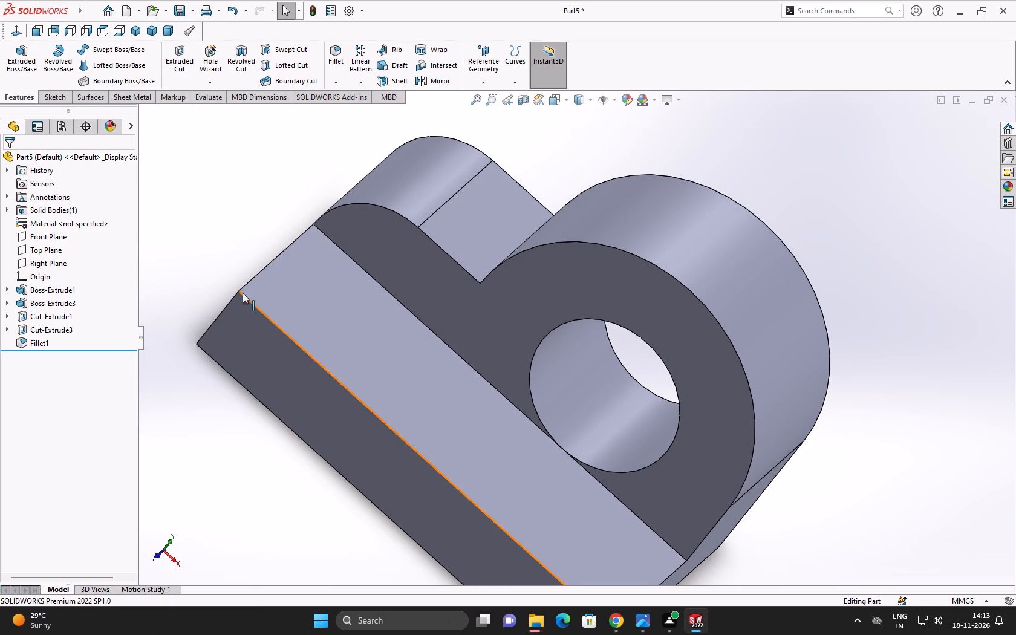
Save the part as Part5.SLDPRT in the current Documents subfolder.
{"action": "left_click", "coordinate": [192, 12]}
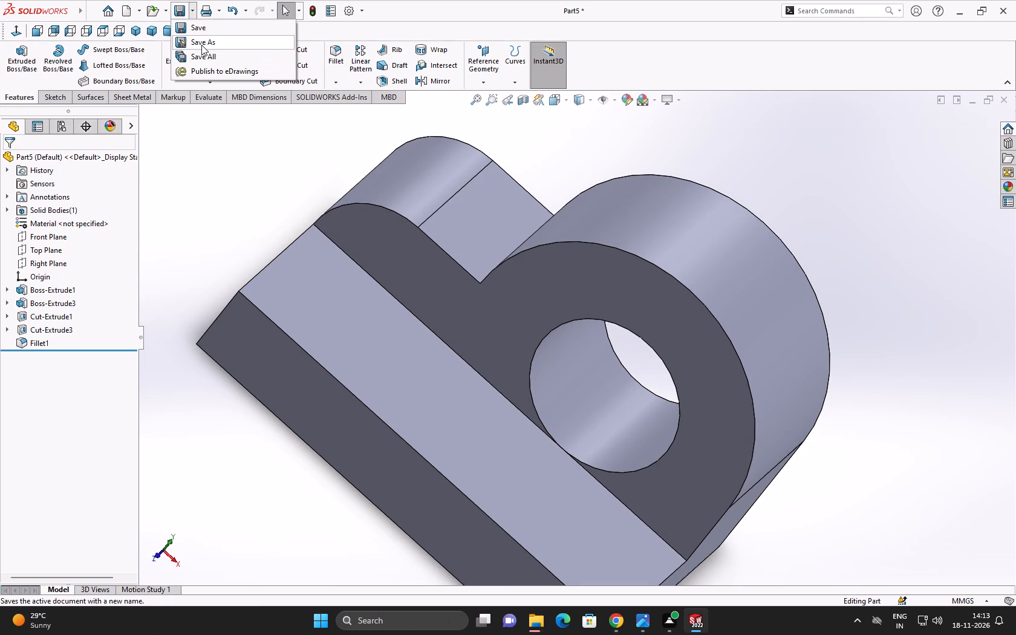
{"action": "left_click", "coordinate": [201, 45]}
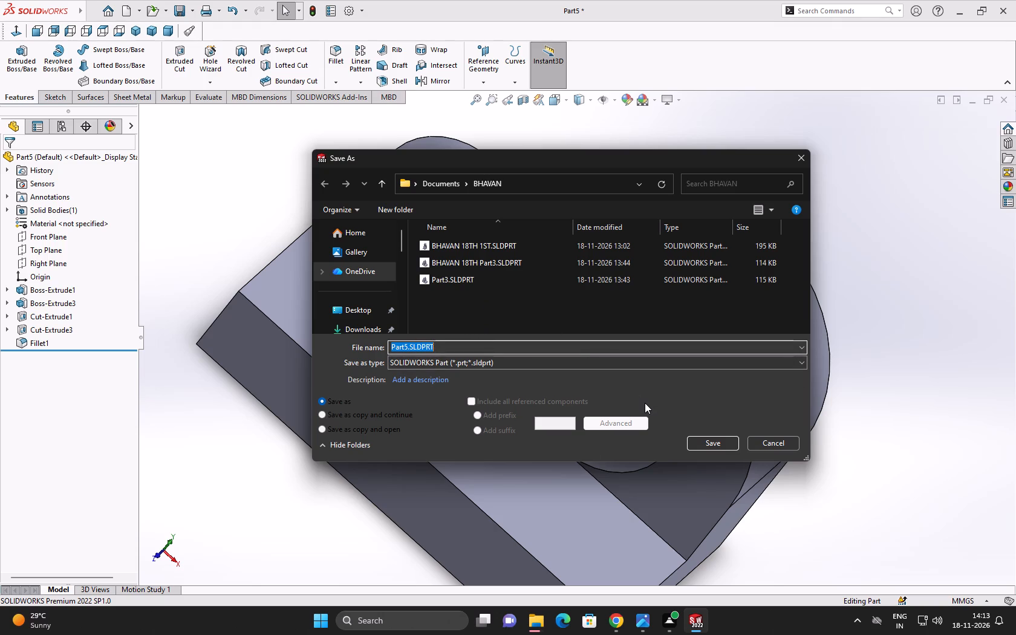
{"action": "left_click", "coordinate": [715, 445]}
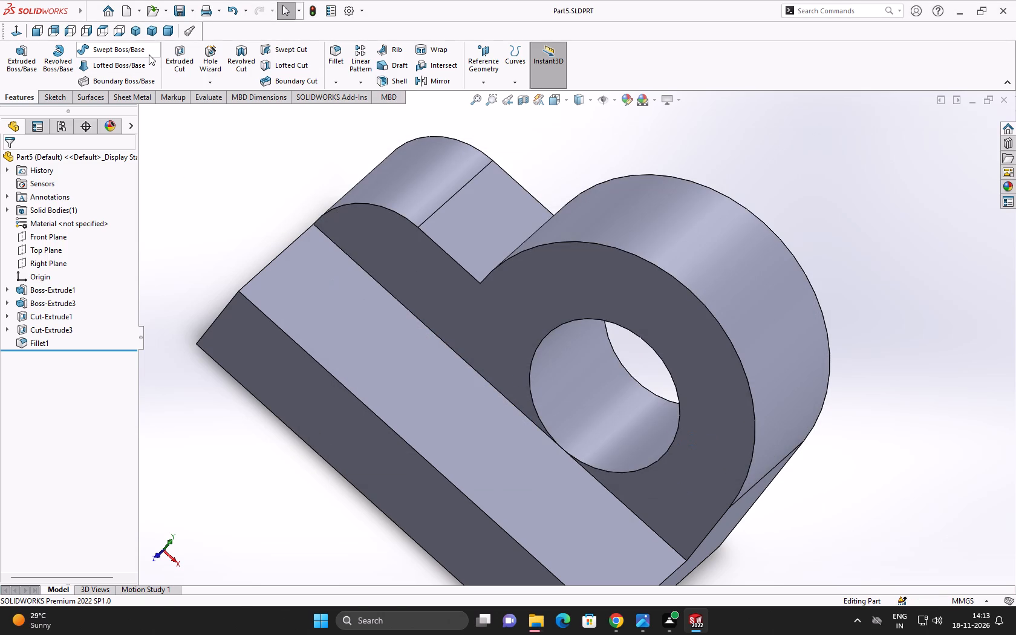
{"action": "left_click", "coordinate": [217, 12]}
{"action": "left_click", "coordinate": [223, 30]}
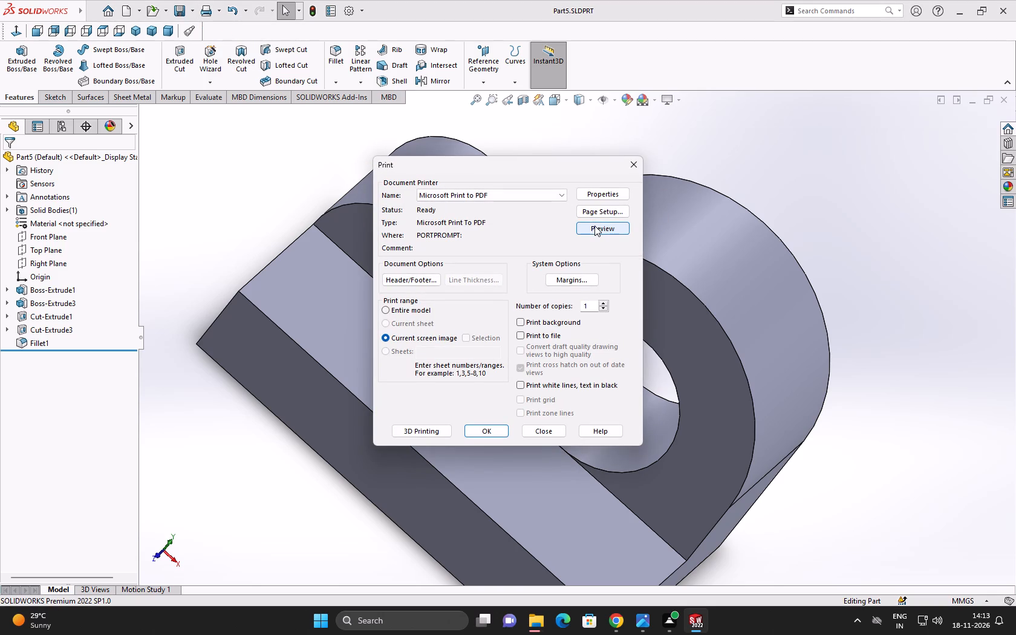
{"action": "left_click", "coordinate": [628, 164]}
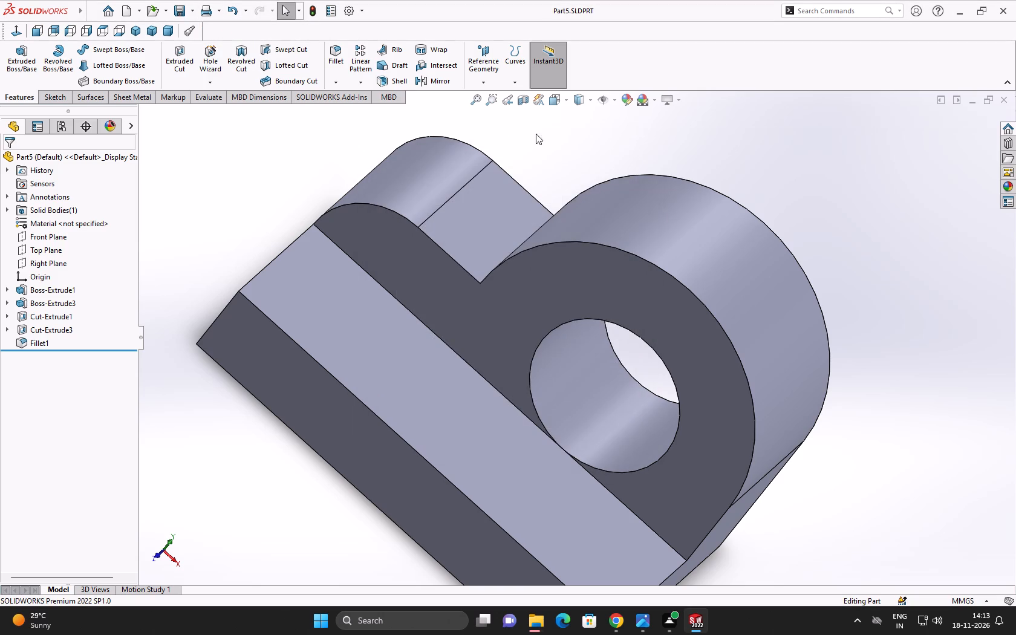
Orient the part to the isometric view and open a print preview of it for Microsoft Print to PDF.
{"action": "left_click", "coordinate": [140, 31]}
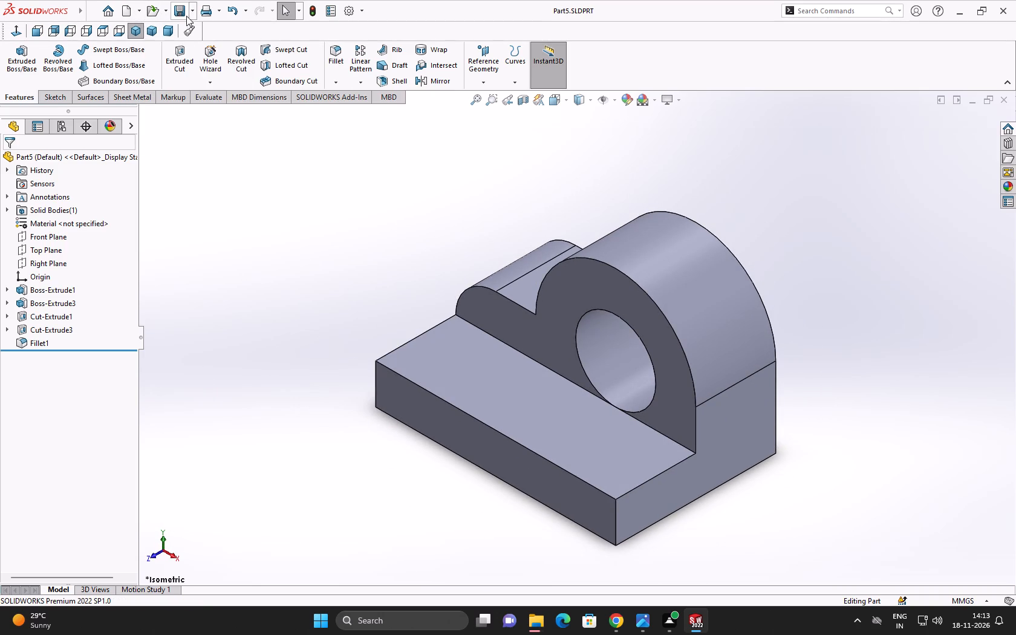
{"action": "left_click", "coordinate": [219, 10]}
{"action": "left_click", "coordinate": [222, 27]}
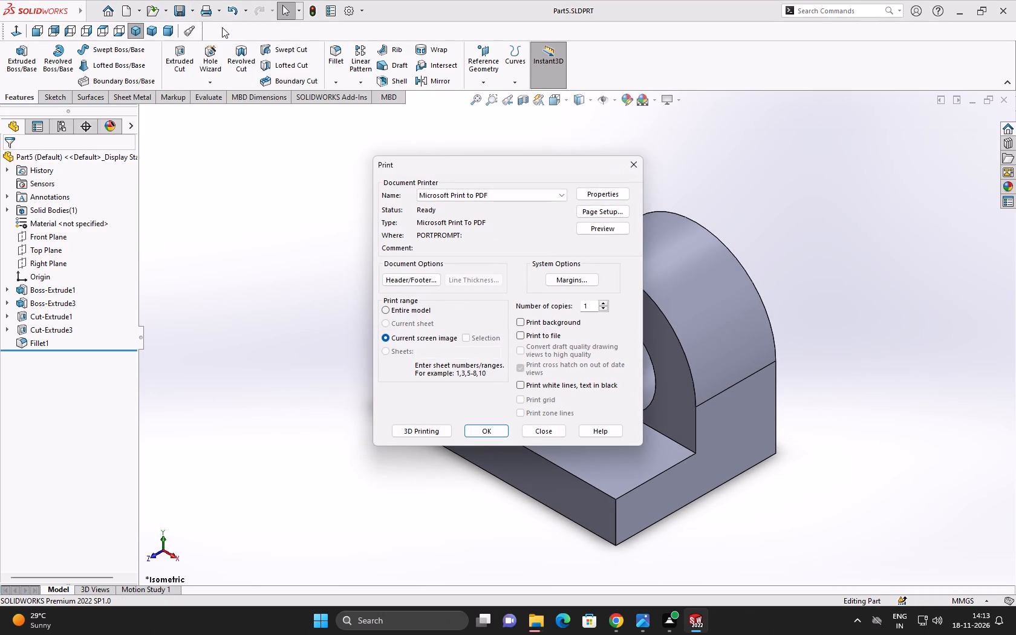
{"action": "left_click", "coordinate": [599, 227]}
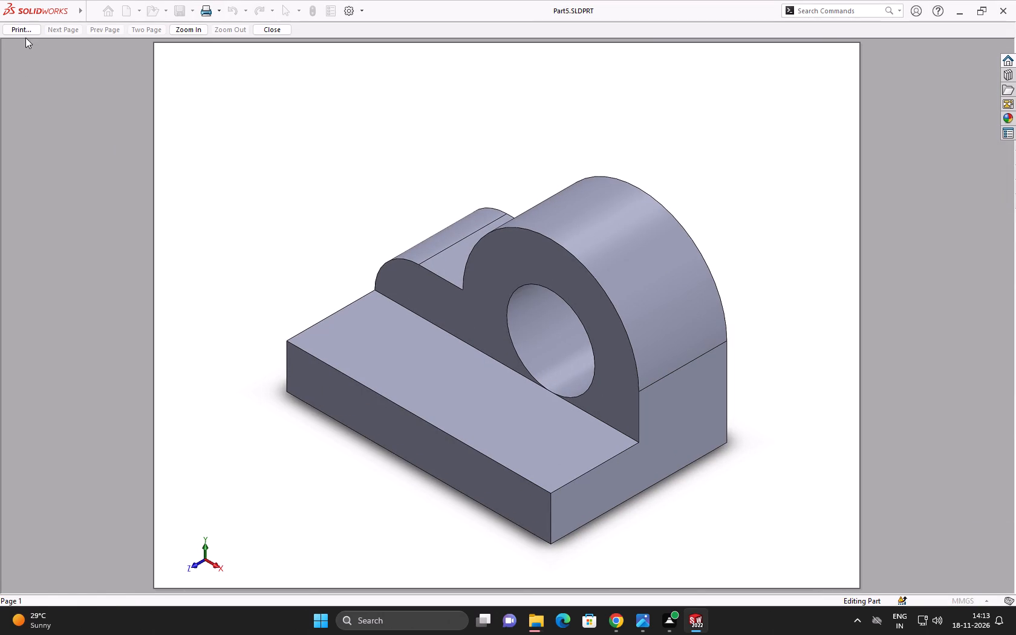
Print the isometric screen image to a PDF in the current Documents subfolder, named with the subfolder's name followed by "18TH PART 5".
{"action": "left_click", "coordinate": [26, 28]}
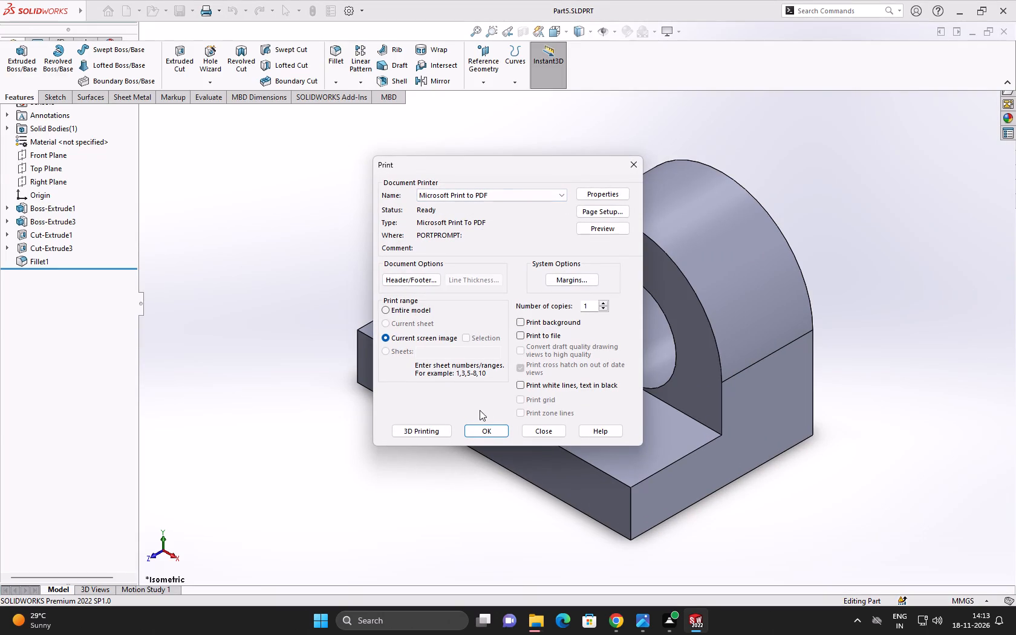
{"action": "left_click", "coordinate": [478, 428]}
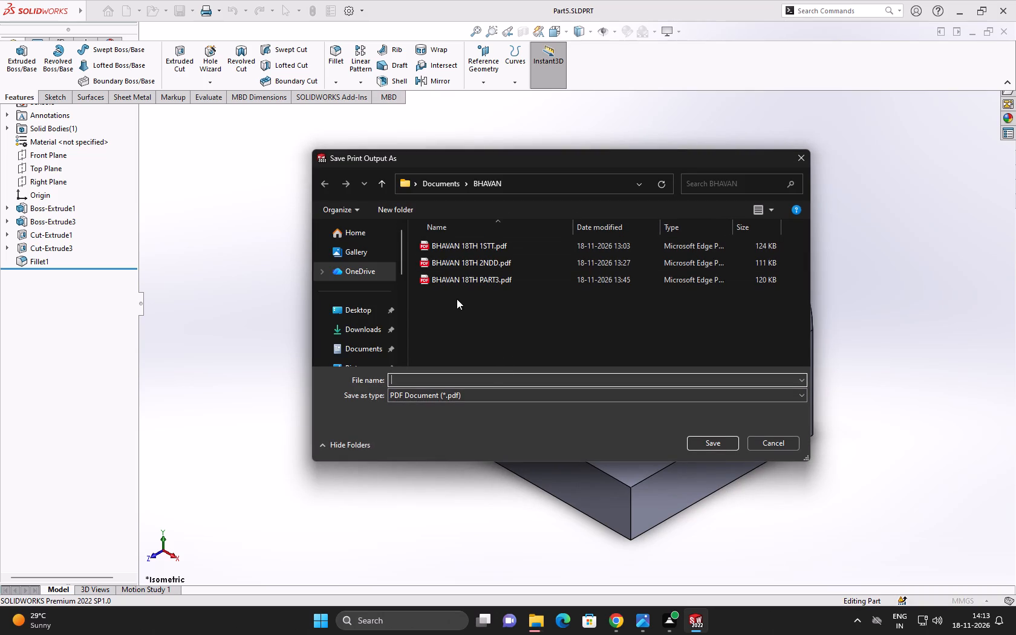
{"action": "left_click", "coordinate": [483, 376]}
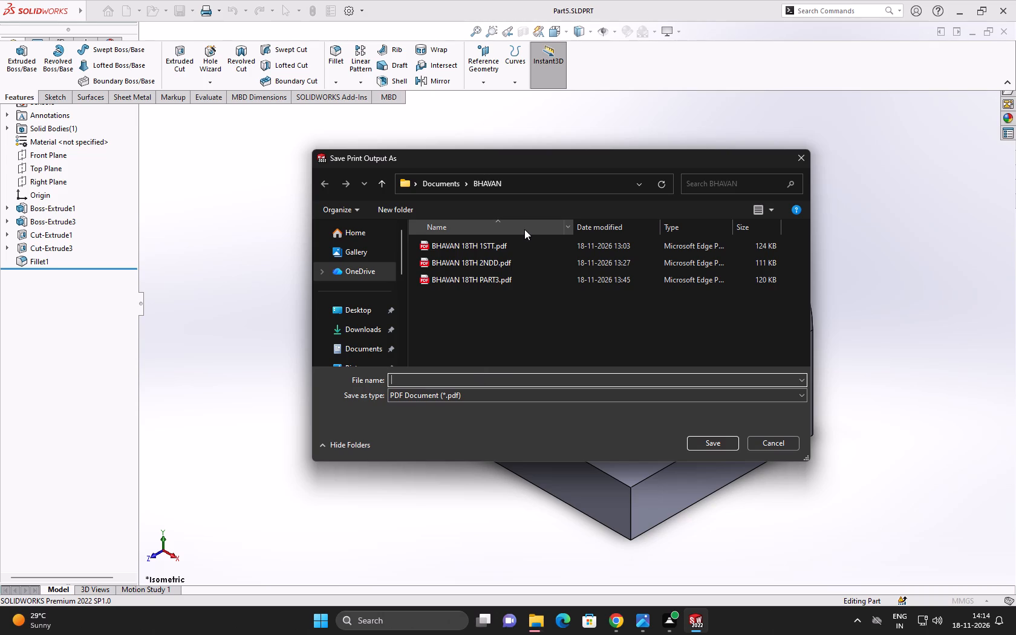
{"action": "type", "text": "BH"}
{"action": "type", "text": "AVAN"}
{"action": "key", "text": "space"}
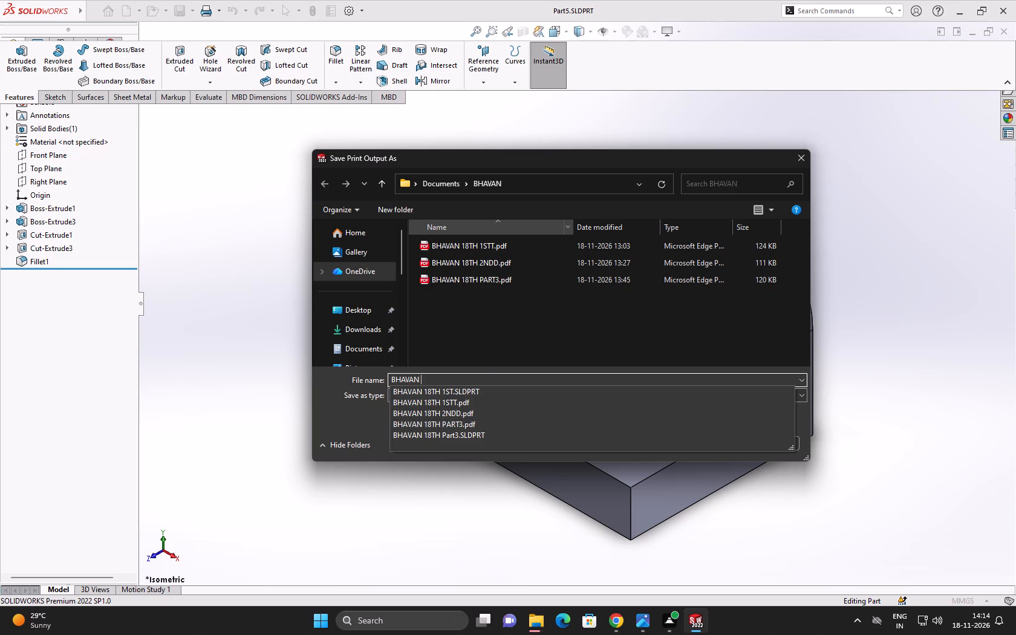
{"action": "type", "text": "18"}
{"action": "type", "text": "TH"}
{"action": "key", "text": "space"}
{"action": "type", "text": "PART5"}
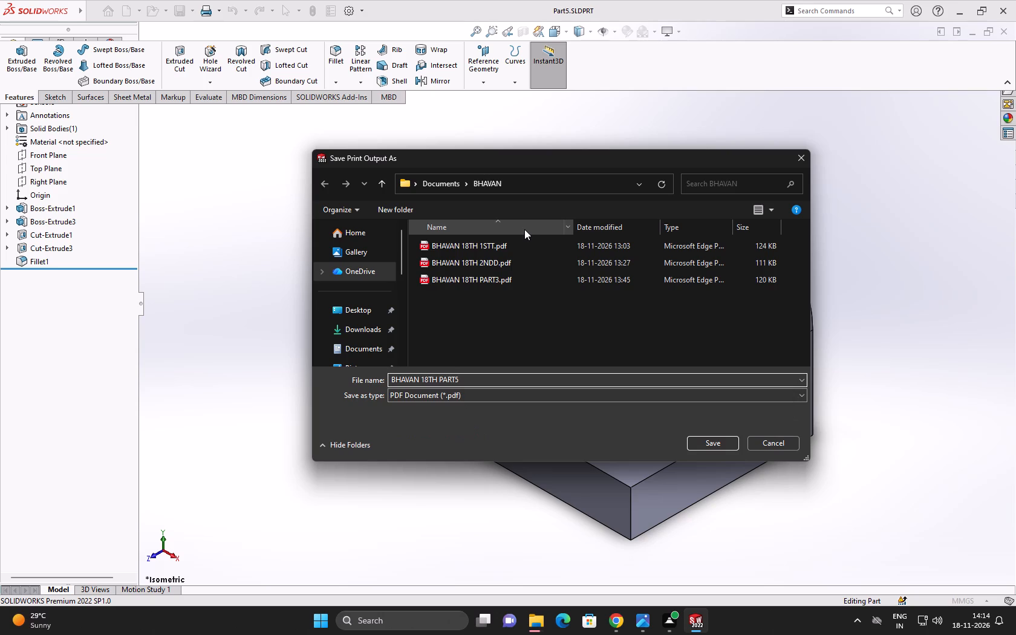
{"action": "key", "text": "Left"}
{"action": "key", "text": "space"}
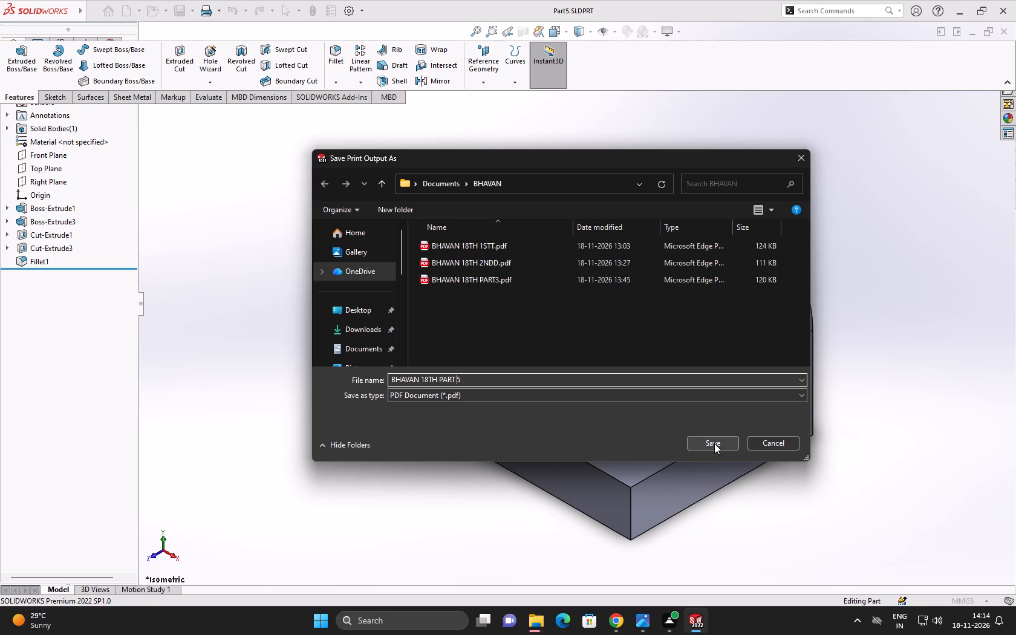
{"action": "left_click", "coordinate": [715, 443]}
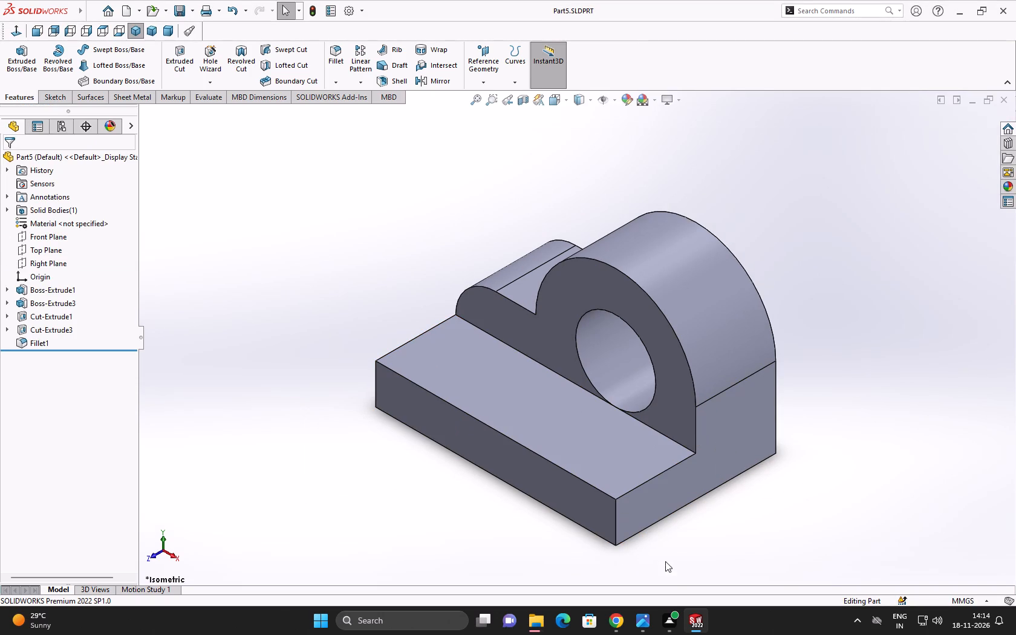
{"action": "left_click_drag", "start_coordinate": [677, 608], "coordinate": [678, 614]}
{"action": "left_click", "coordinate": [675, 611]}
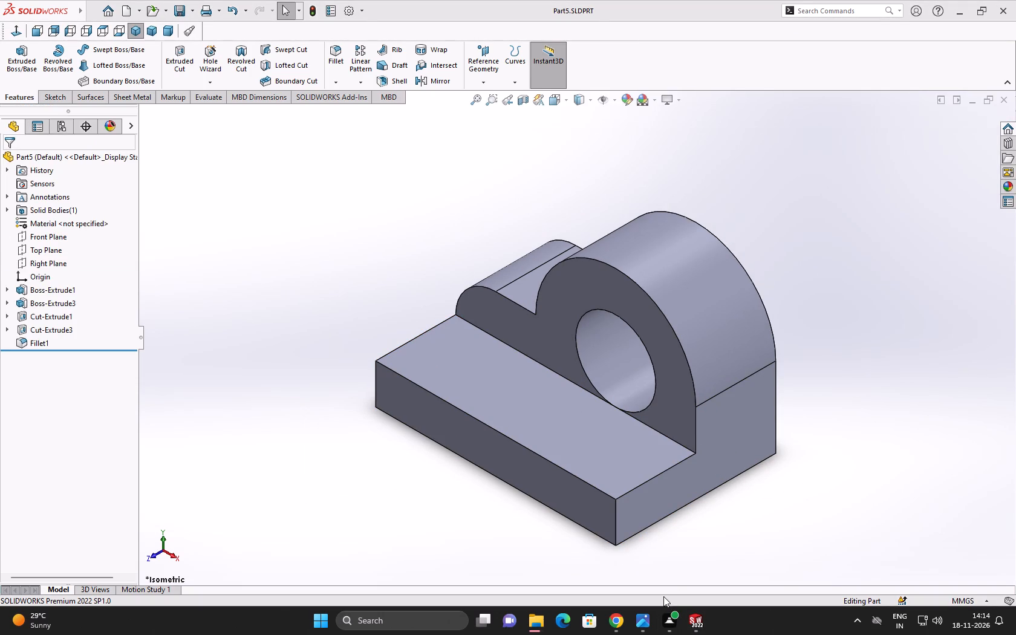